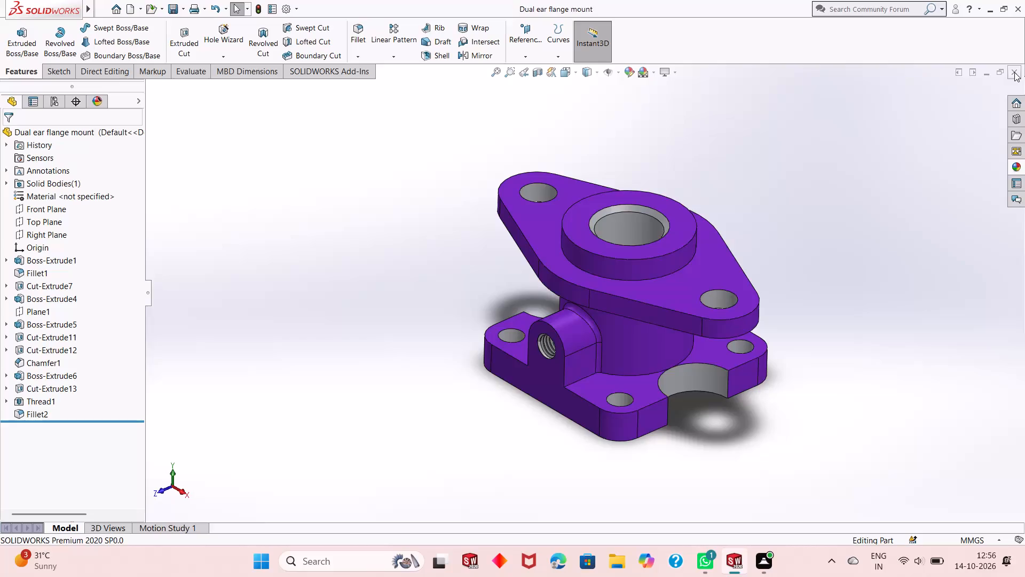
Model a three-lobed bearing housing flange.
Close the Dual ear flange mount part and create a new part document.
{"action": "left_click", "coordinate": [1014, 72]}
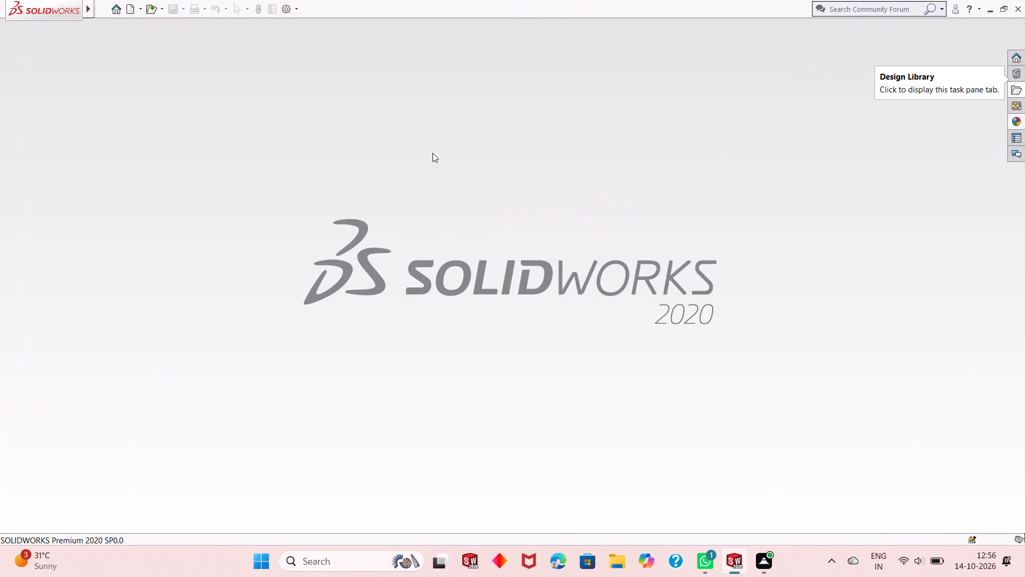
{"action": "left_click", "coordinate": [129, 10]}
{"action": "double_click", "coordinate": [251, 268]}
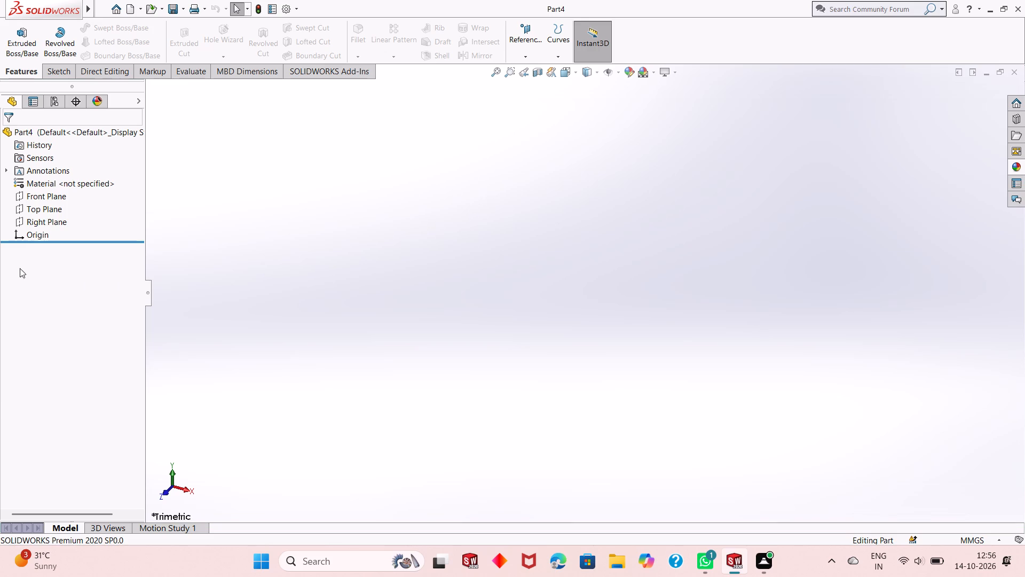
Start a sketch on the Top Plane and draw a circle of about 63 mm radius centred on the origin.
{"action": "left_click", "coordinate": [46, 208]}
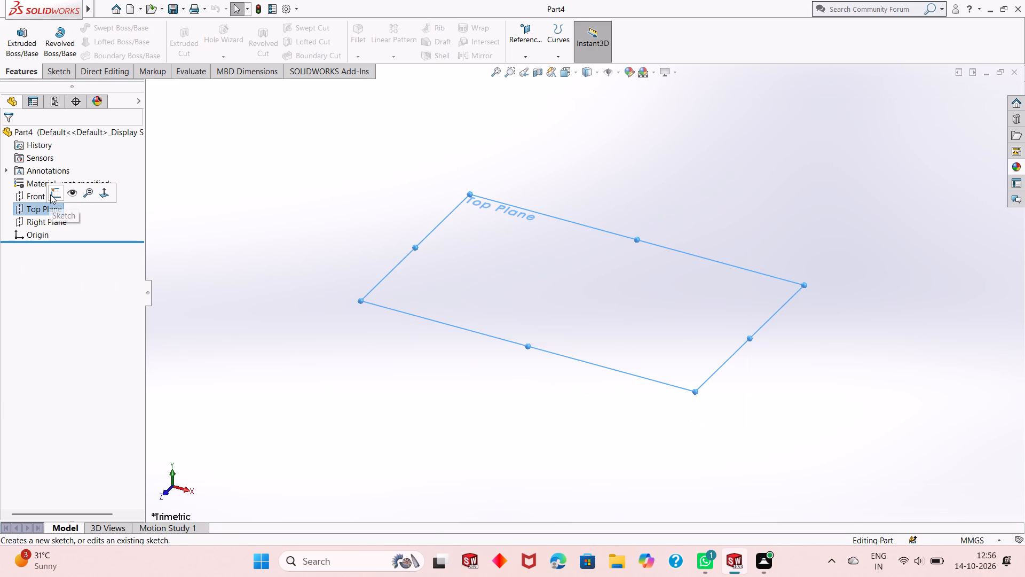
{"action": "left_click", "coordinate": [51, 193]}
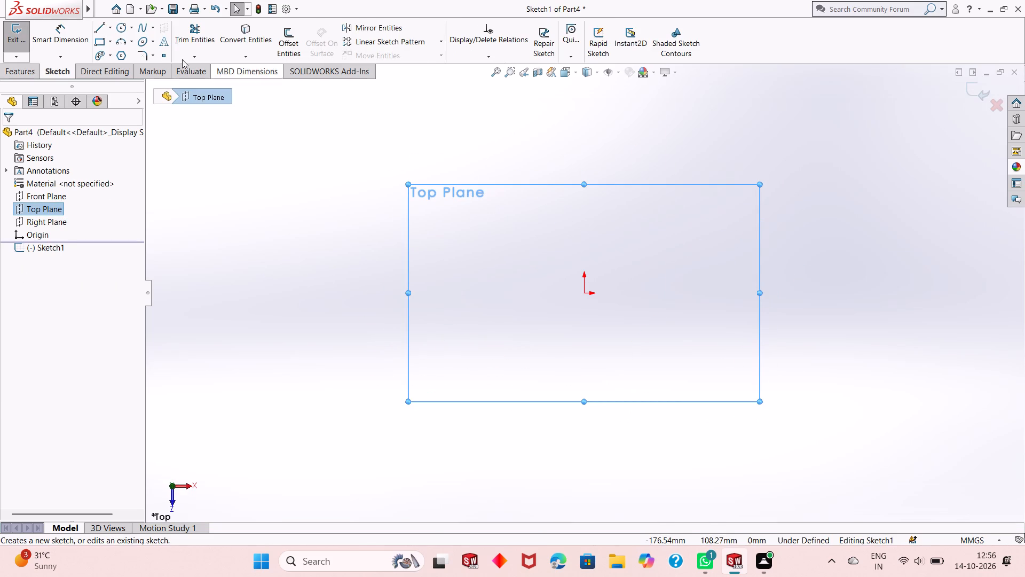
{"action": "left_click", "coordinate": [123, 30]}
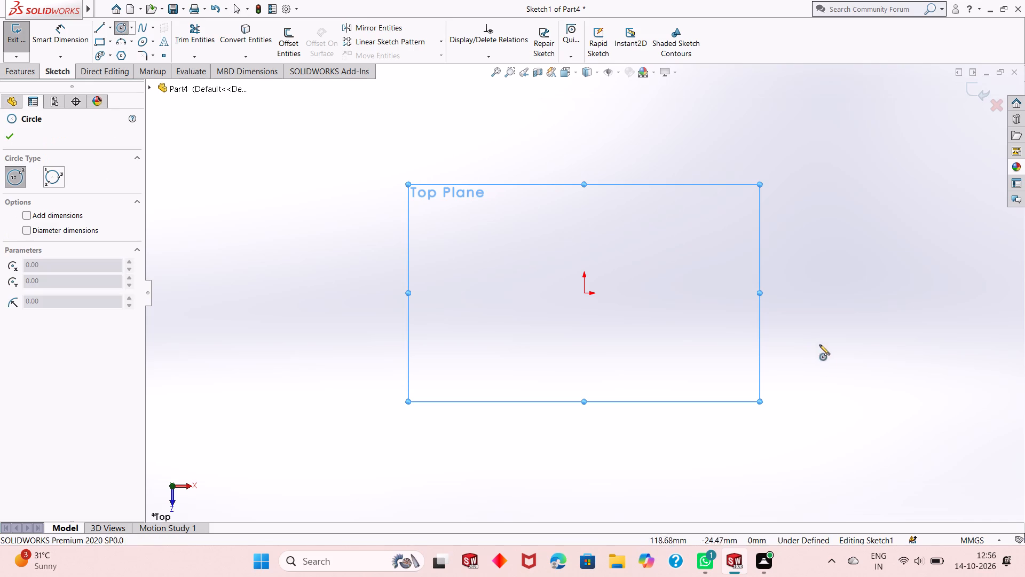
{"action": "left_click", "coordinate": [583, 295]}
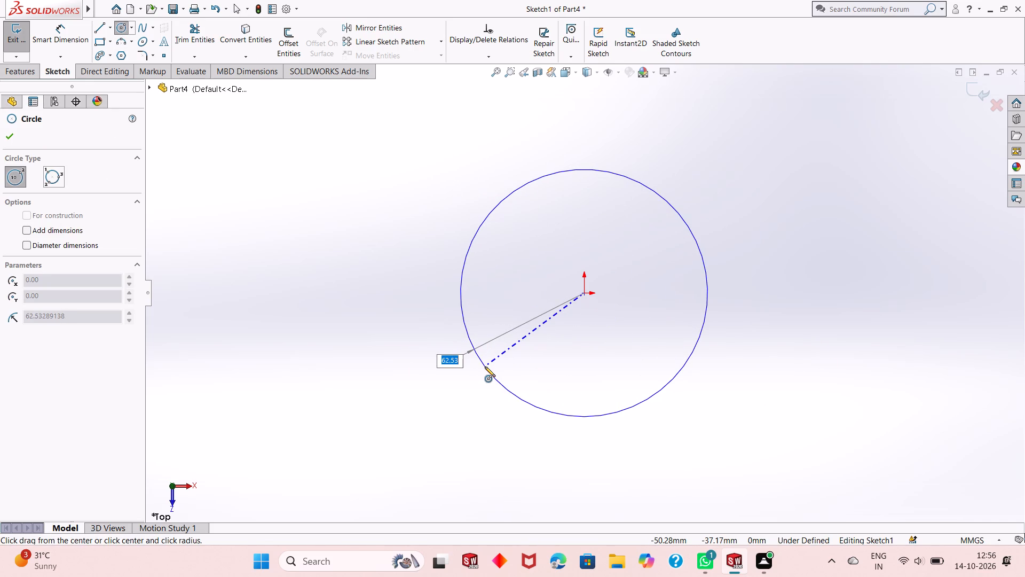
{"action": "left_click", "coordinate": [485, 367]}
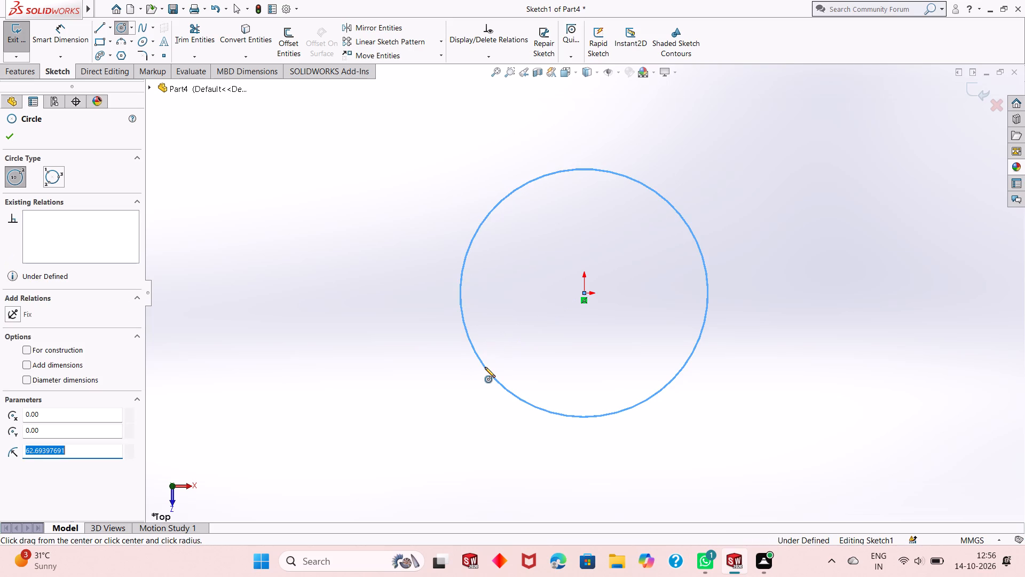
{"action": "right_click", "coordinate": [353, 214]}
{"action": "left_click", "coordinate": [376, 224]}
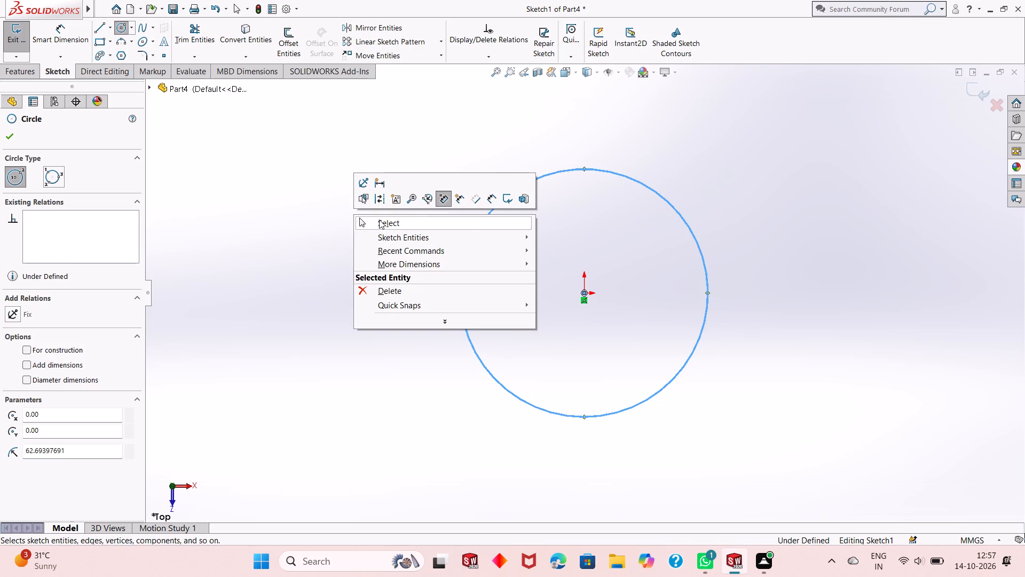
Dimension the circle's diameter as 110 mm.
{"action": "left_click", "coordinate": [82, 48]}
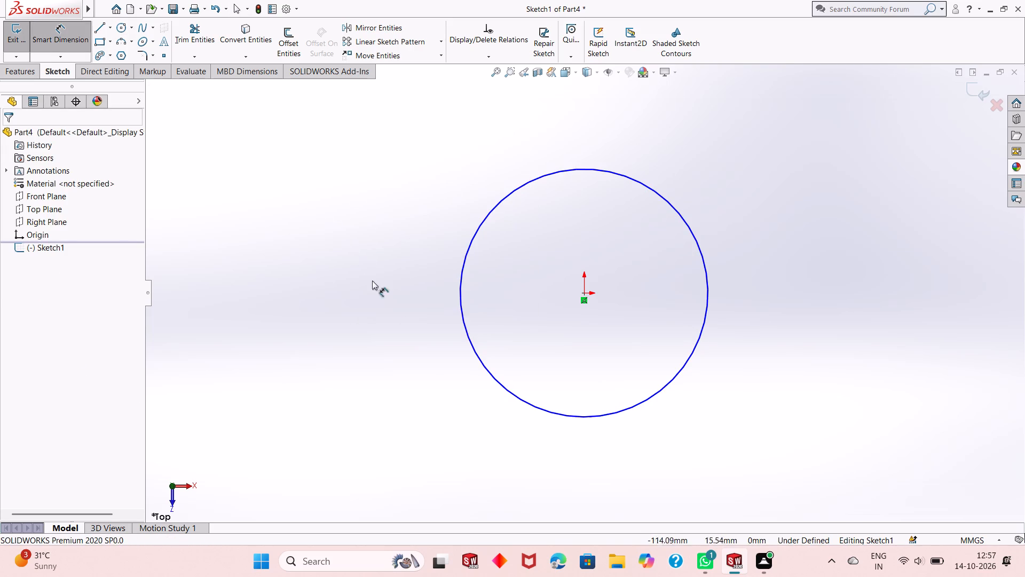
{"action": "left_click", "coordinate": [495, 383]}
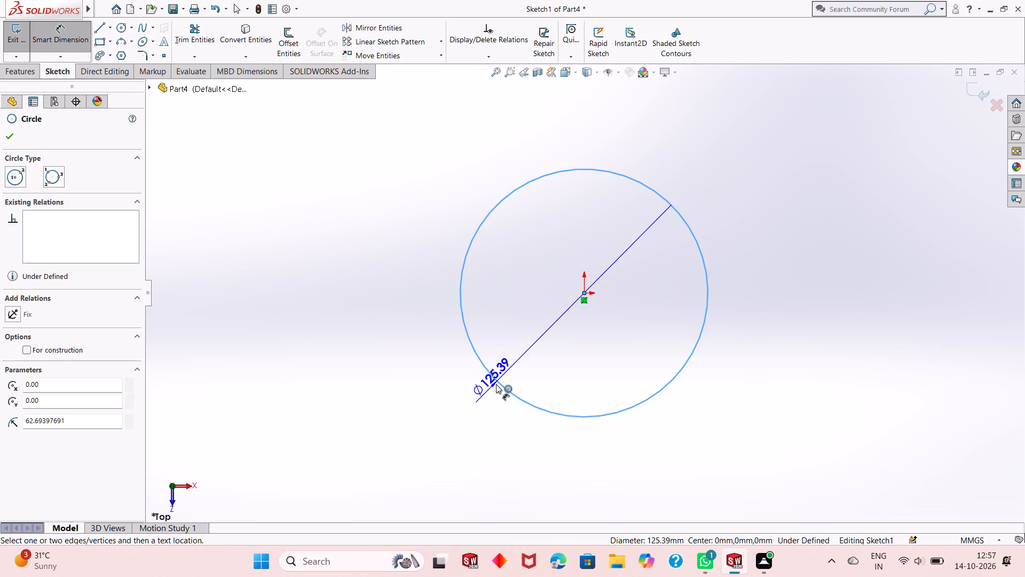
{"action": "left_click", "coordinate": [395, 459]}
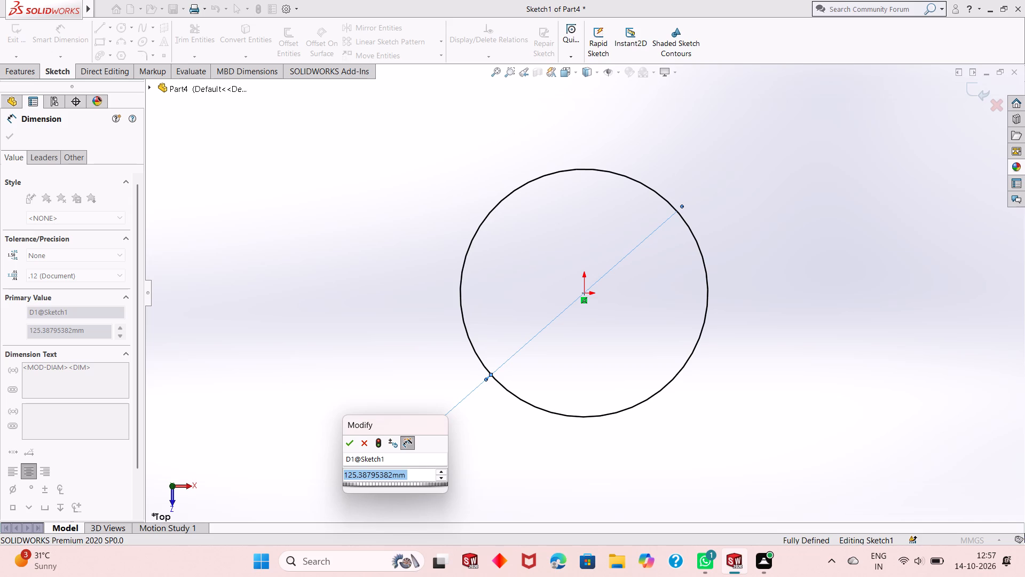
{"action": "type", "text": "55"}
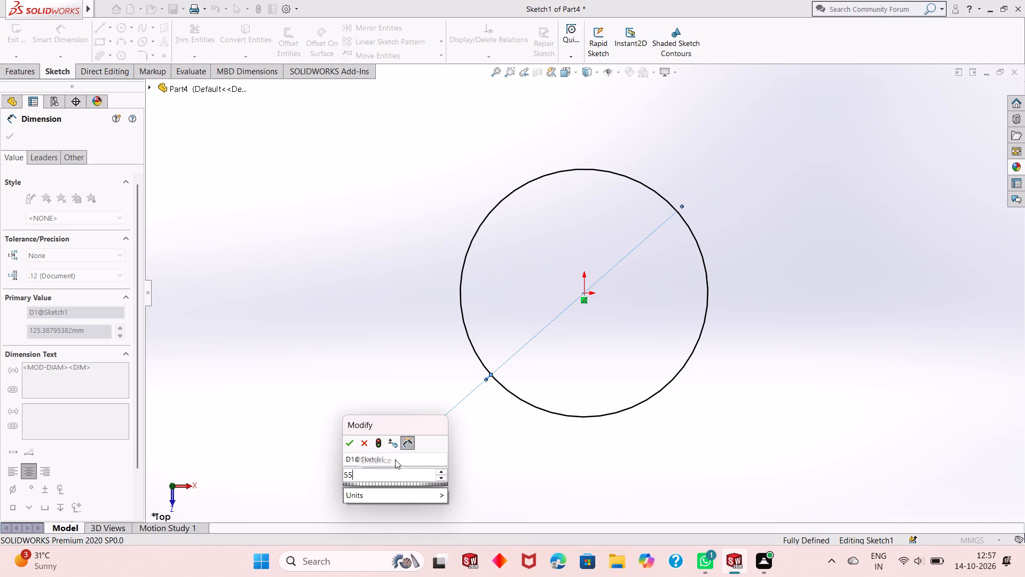
{"action": "key", "text": "BackSpace"}
{"action": "key", "text": "BackSpace"}
{"action": "key", "text": "BackSpace"}
{"action": "type", "text": "110"}
{"action": "key", "text": "Return"}
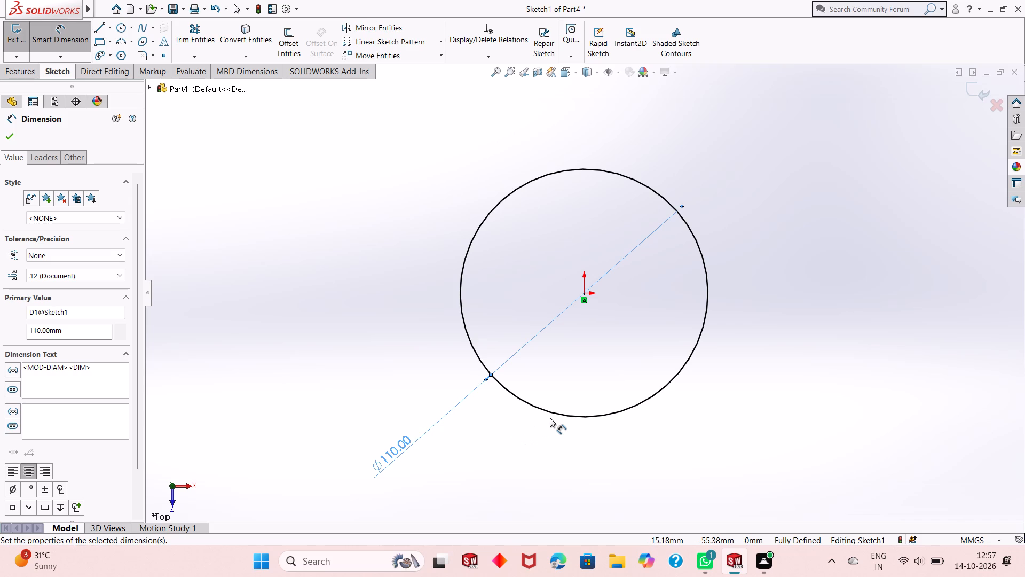
{"action": "scroll", "coordinate": [550, 418], "scroll_direction": "up", "scroll_amount": 2}
{"action": "scroll", "coordinate": [601, 316], "scroll_direction": "up", "scroll_amount": 1}
{"action": "right_click", "coordinate": [340, 240]}
{"action": "left_click", "coordinate": [381, 268]}
{"action": "right_click", "coordinate": [380, 251]}
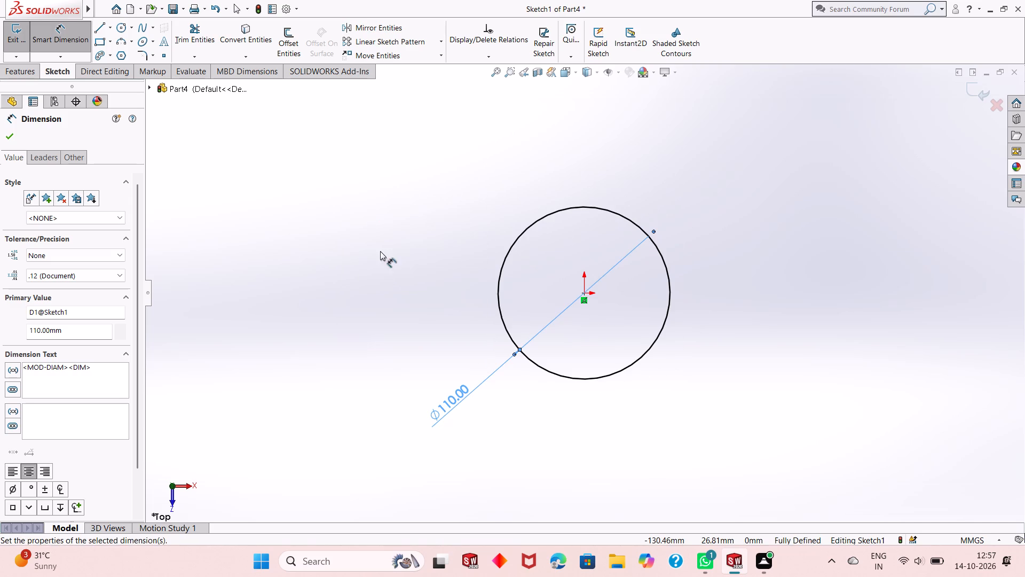
{"action": "left_click", "coordinate": [402, 279]}
{"action": "right_click", "coordinate": [371, 236]}
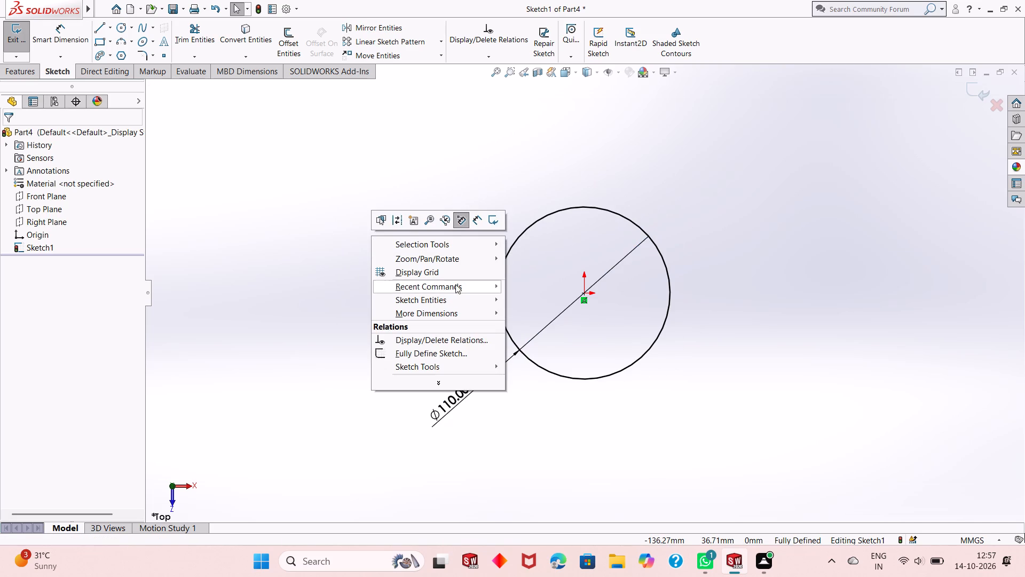
{"action": "left_click", "coordinate": [231, 258]}
Draw a vertical centerline 100 mm long upward from the origin.
{"action": "scroll", "coordinate": [652, 283], "scroll_direction": "up", "scroll_amount": 2}
{"action": "scroll", "coordinate": [615, 283], "scroll_direction": "down", "scroll_amount": 2}
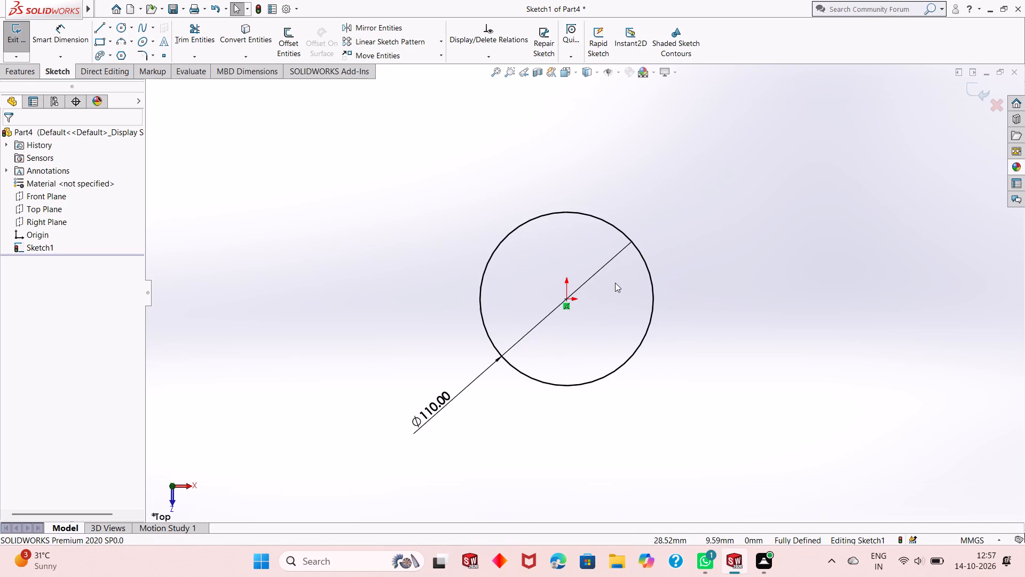
{"action": "scroll", "coordinate": [615, 283], "scroll_direction": "down", "scroll_amount": 1}
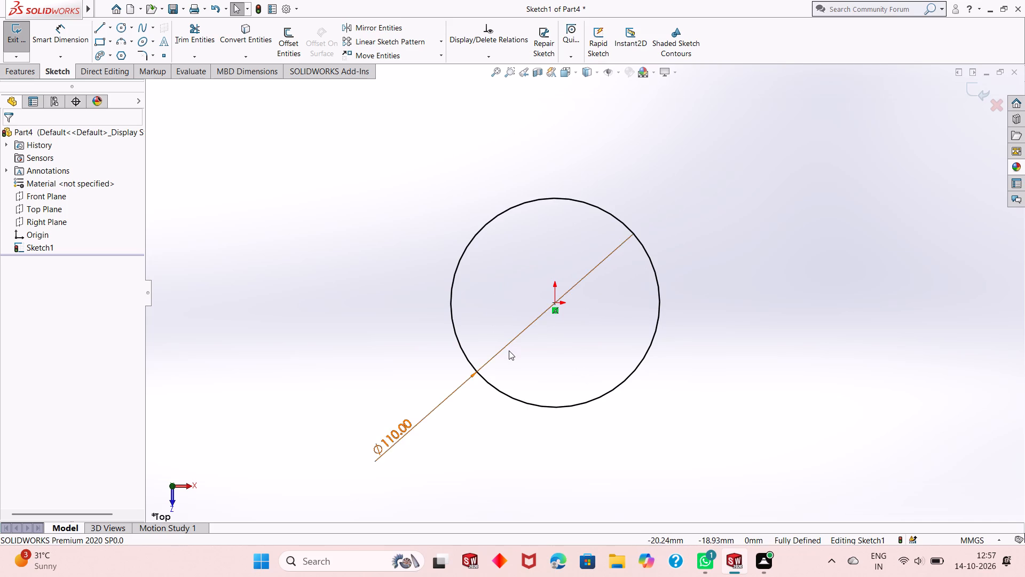
{"action": "scroll", "coordinate": [509, 352], "scroll_direction": "up", "scroll_amount": 1}
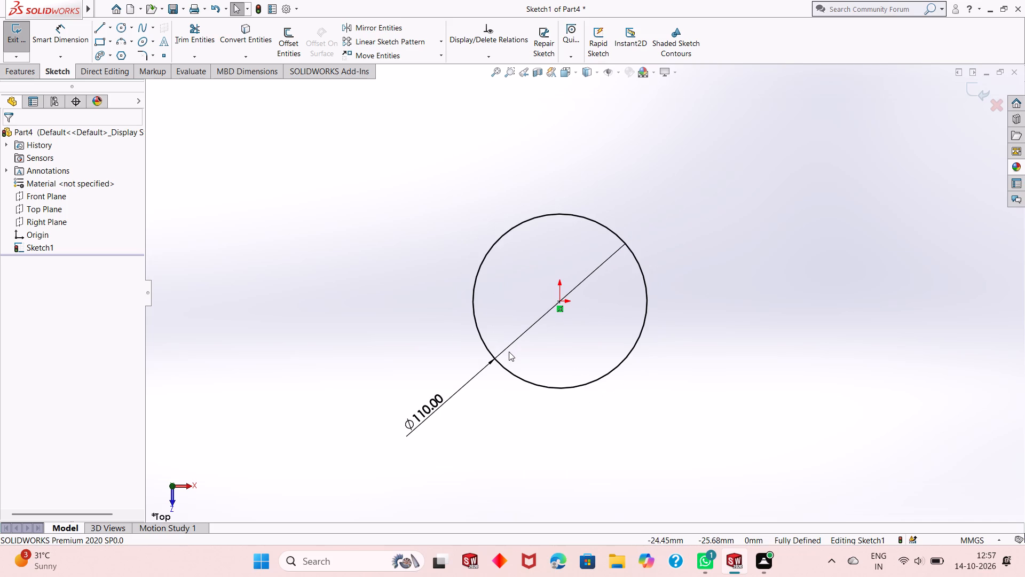
{"action": "left_click", "coordinate": [111, 30]}
{"action": "left_click", "coordinate": [113, 53]}
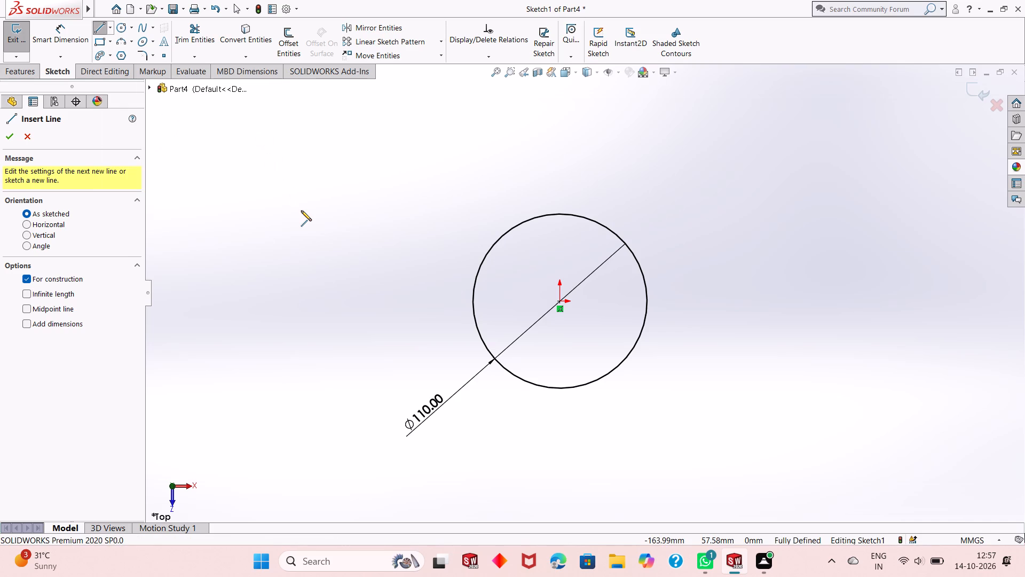
{"action": "left_click", "coordinate": [561, 303]}
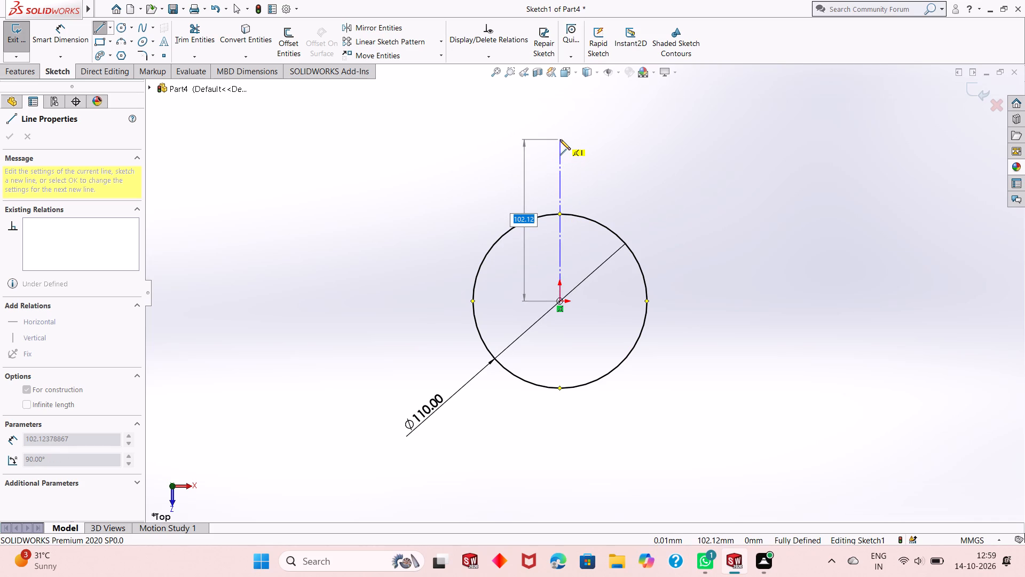
{"action": "type", "text": "100"}
{"action": "key", "text": "Return"}
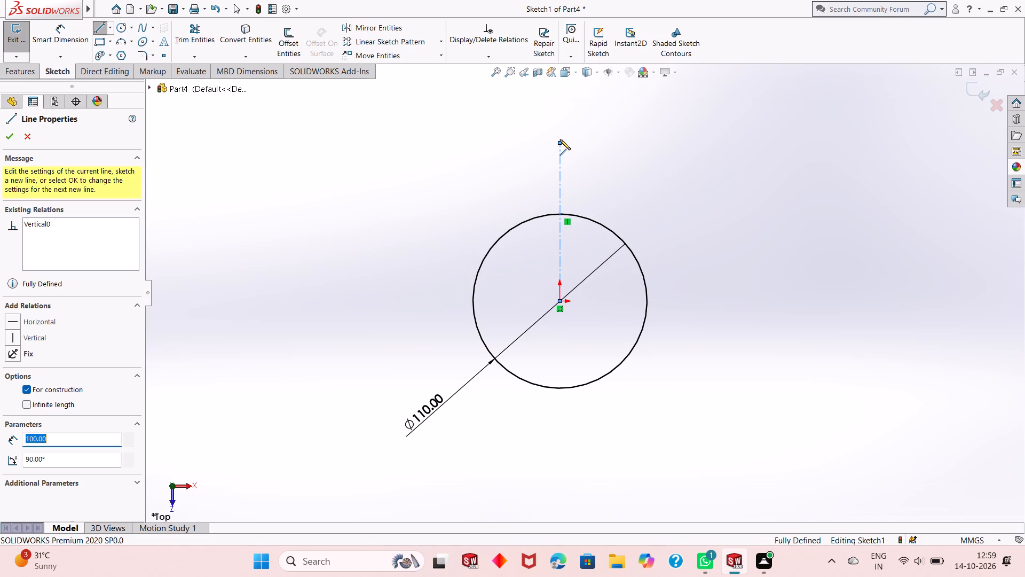
{"action": "scroll", "coordinate": [560, 139], "scroll_direction": "up", "scroll_amount": 1}
{"action": "right_click", "coordinate": [560, 139]}
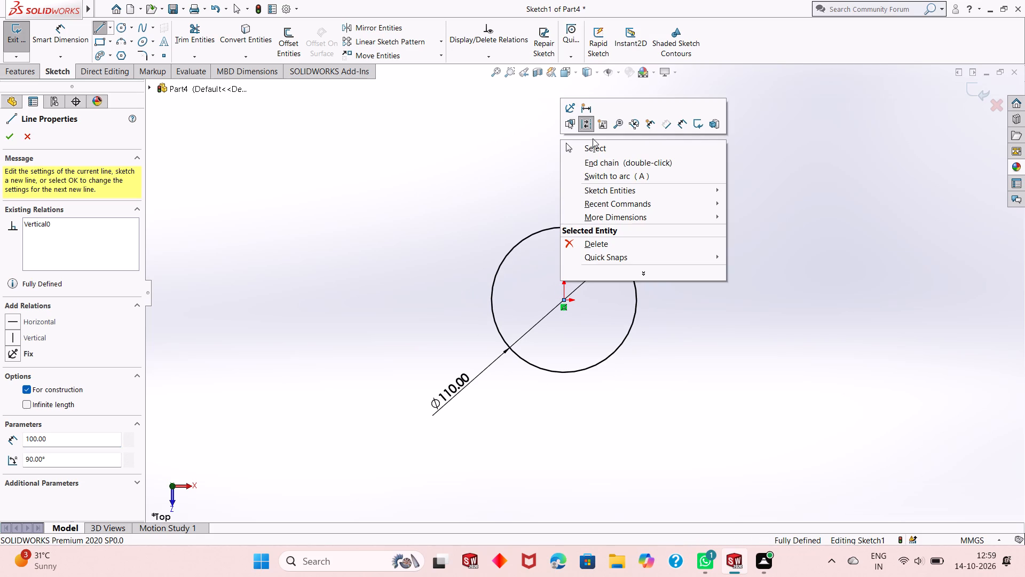
{"action": "left_click", "coordinate": [613, 147]}
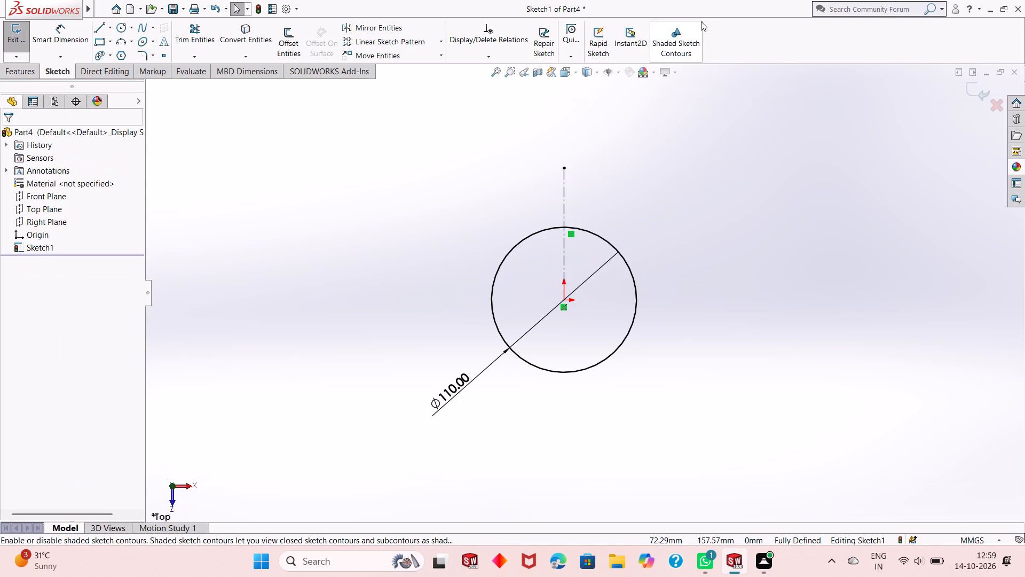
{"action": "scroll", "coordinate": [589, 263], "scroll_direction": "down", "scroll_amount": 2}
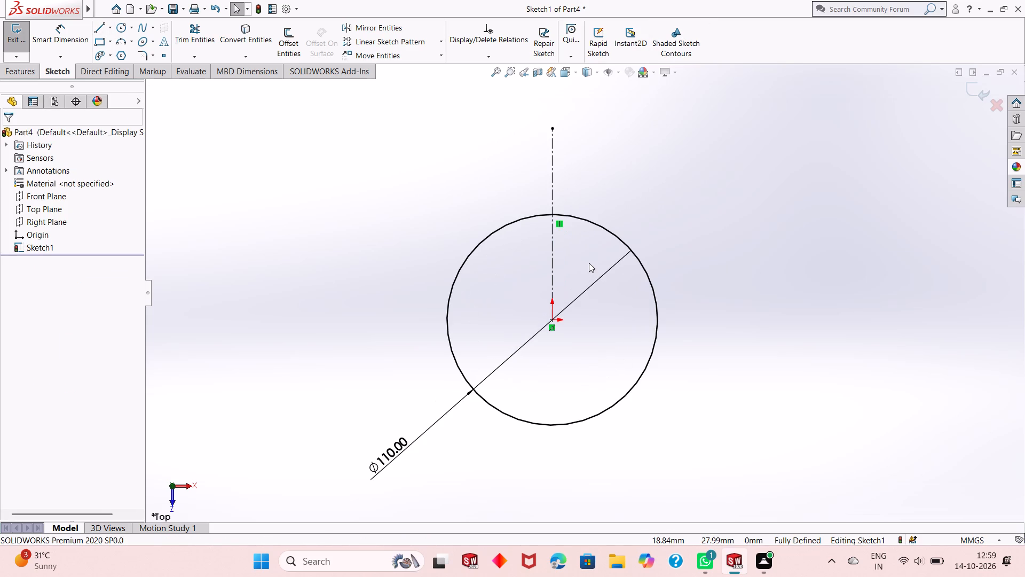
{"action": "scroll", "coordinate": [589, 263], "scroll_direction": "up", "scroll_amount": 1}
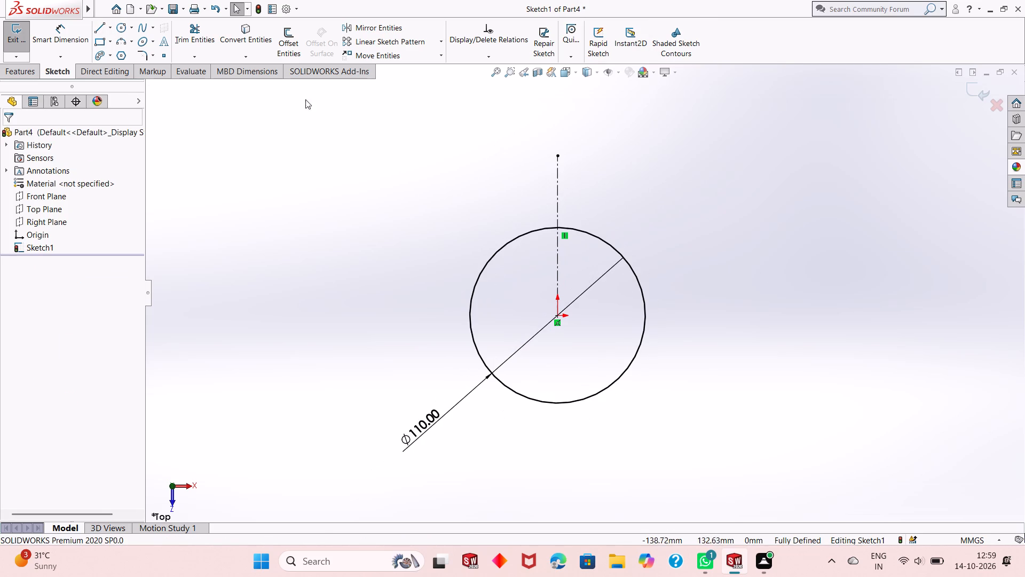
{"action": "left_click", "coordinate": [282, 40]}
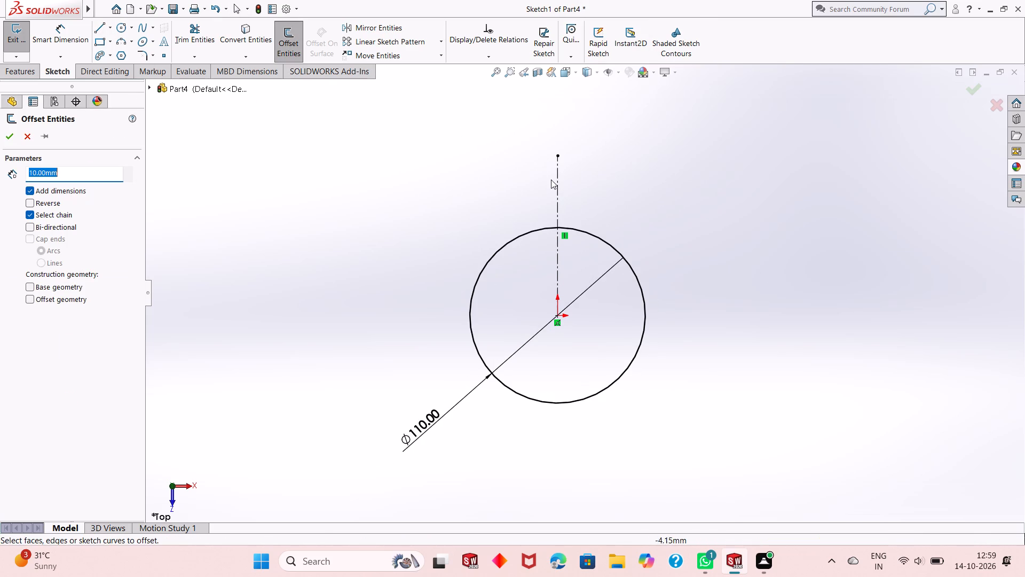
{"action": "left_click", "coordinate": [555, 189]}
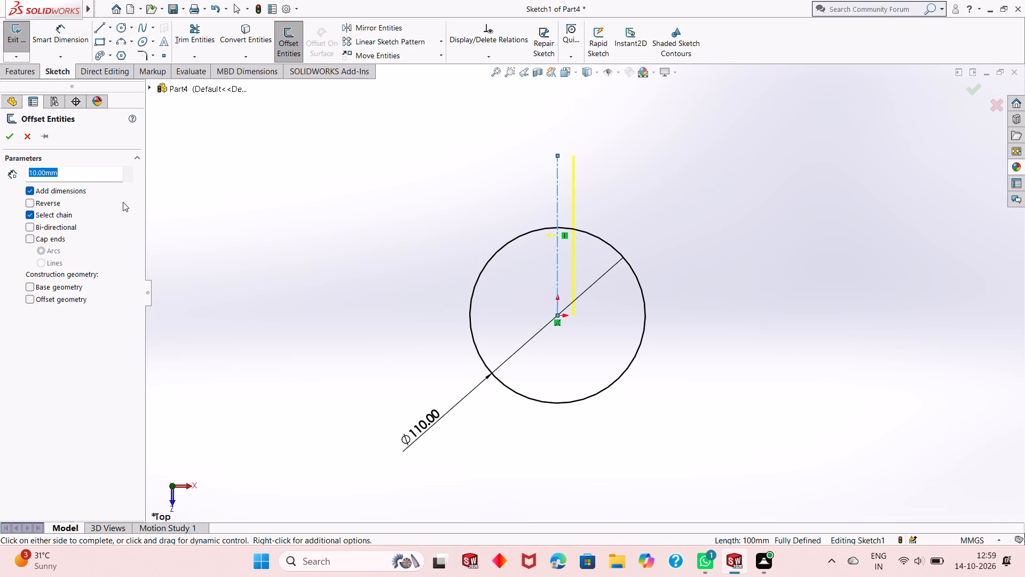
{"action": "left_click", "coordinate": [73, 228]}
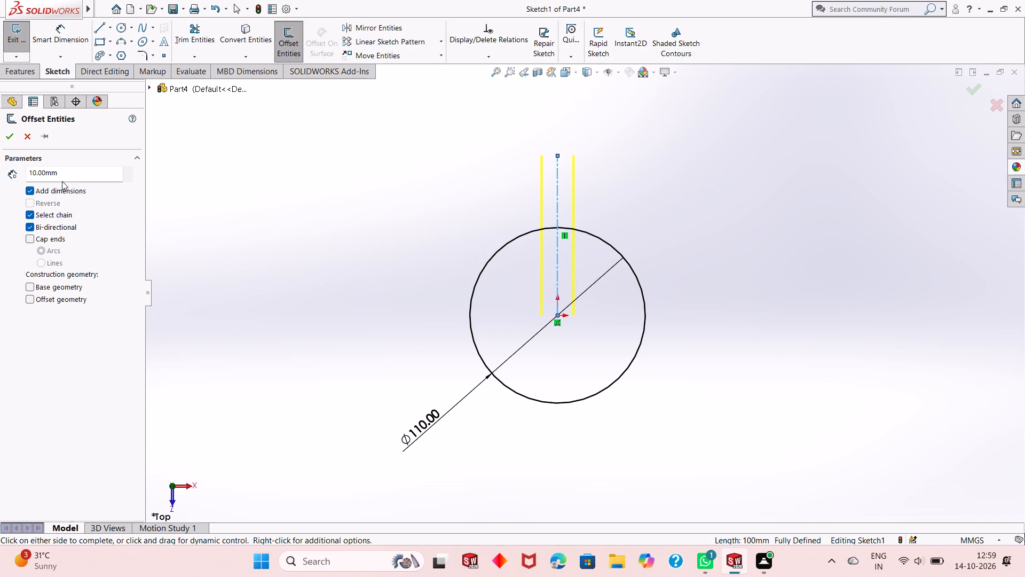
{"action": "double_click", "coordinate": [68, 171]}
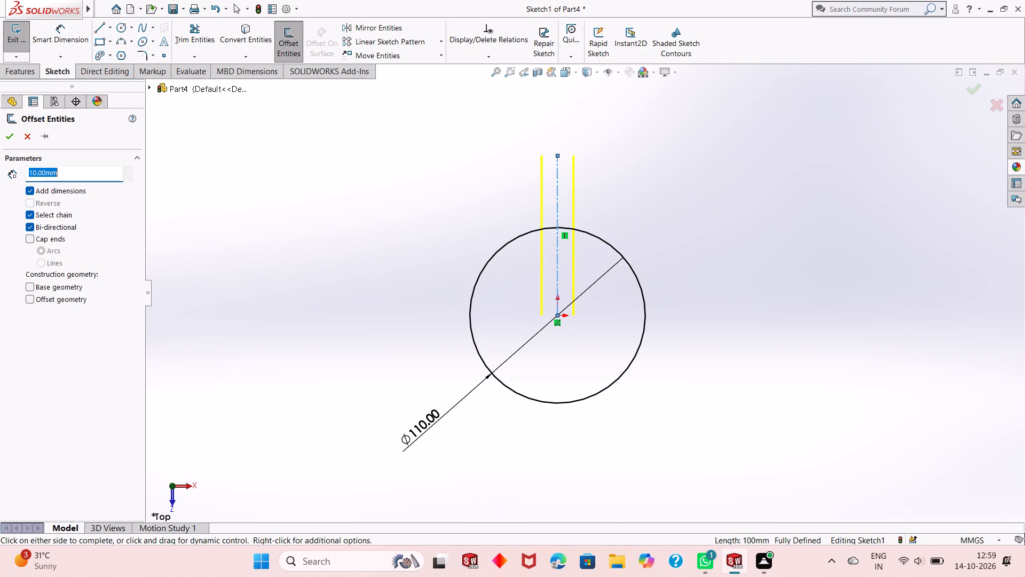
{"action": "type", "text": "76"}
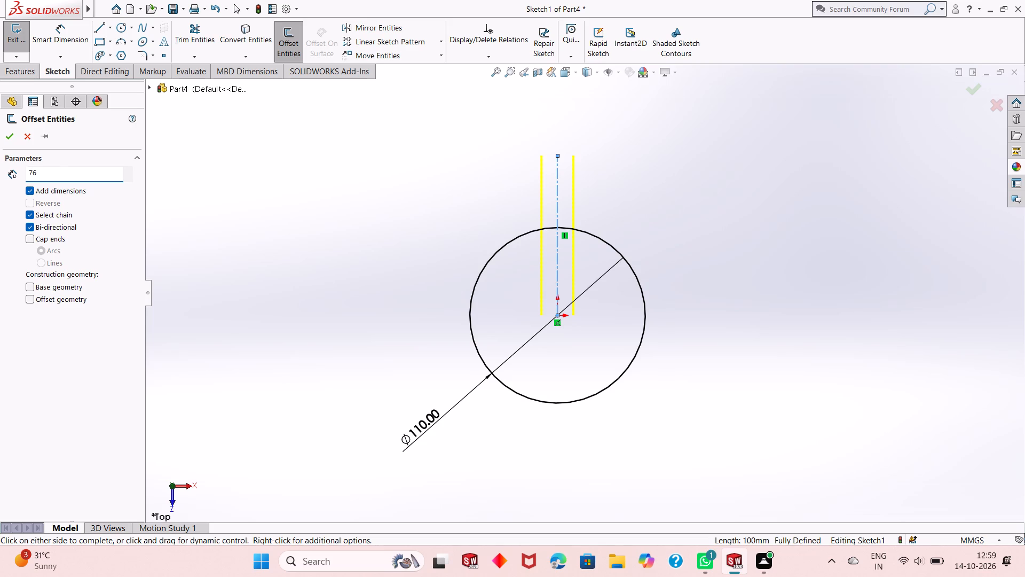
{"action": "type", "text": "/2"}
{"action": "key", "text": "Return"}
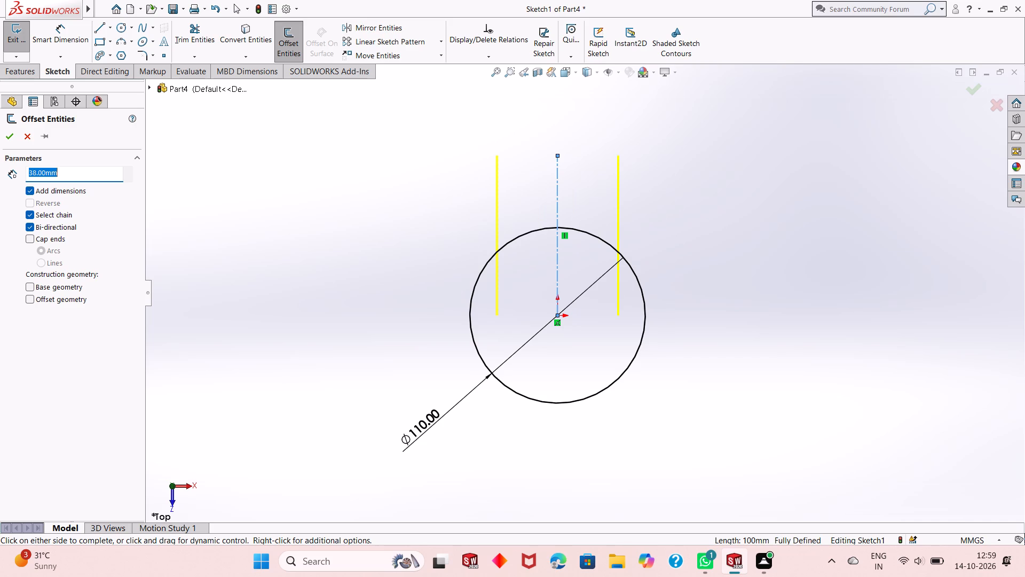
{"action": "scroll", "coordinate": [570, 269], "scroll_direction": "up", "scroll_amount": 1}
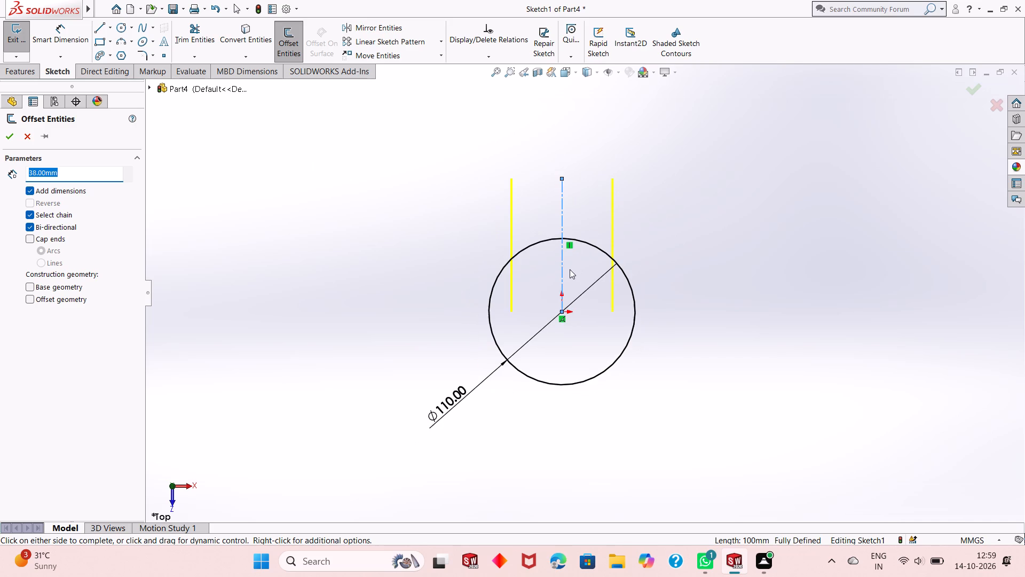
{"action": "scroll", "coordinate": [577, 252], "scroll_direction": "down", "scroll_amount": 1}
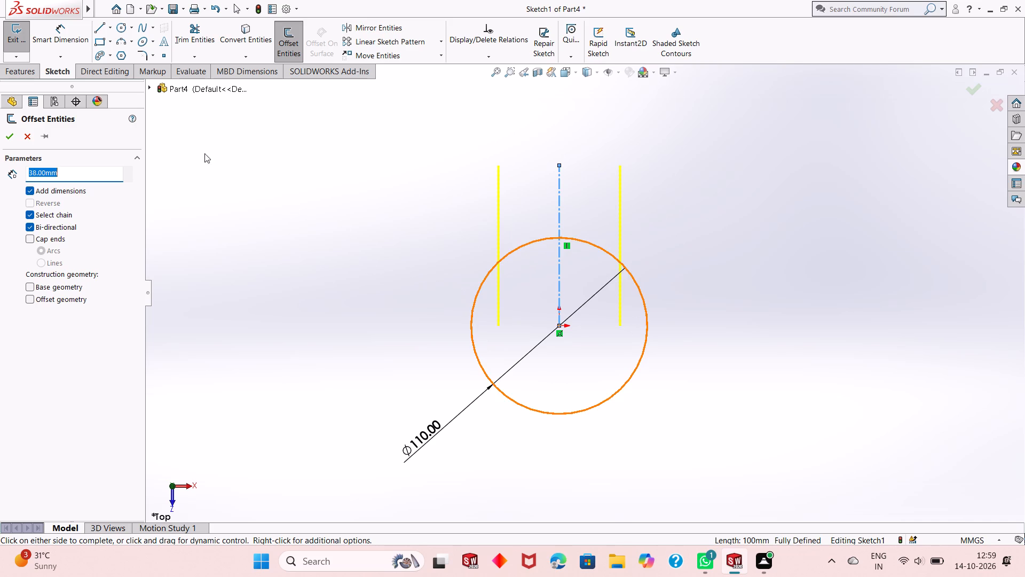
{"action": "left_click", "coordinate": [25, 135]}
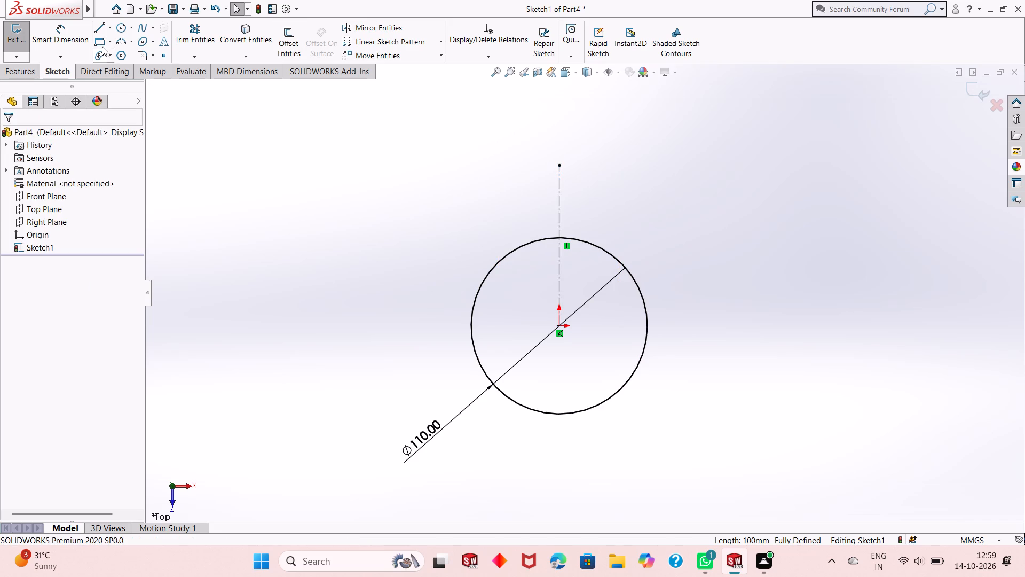
Draw a second circle of about 41 mm radius centred on the origin, inside the 110 mm circle.
{"action": "left_click", "coordinate": [118, 29]}
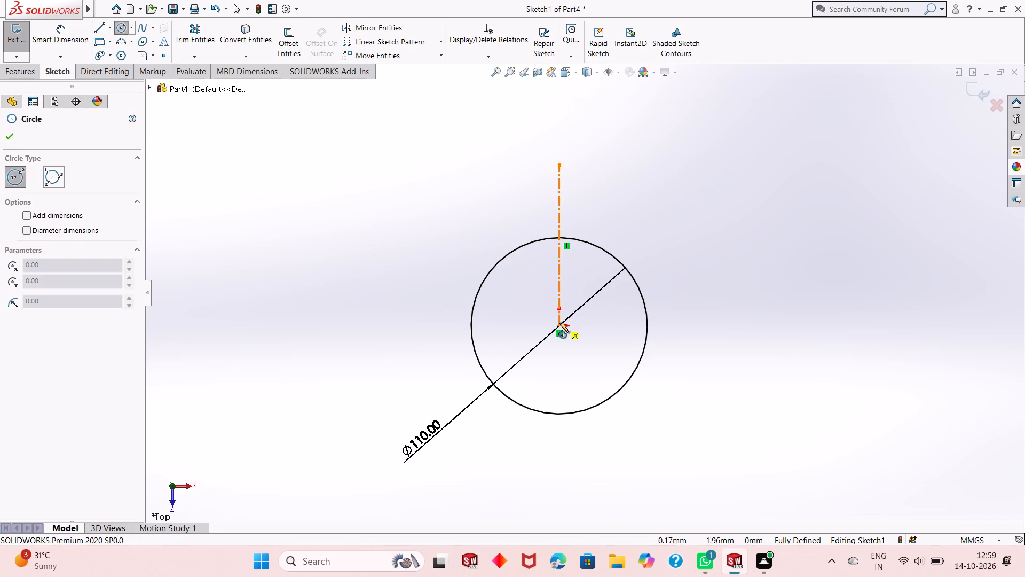
{"action": "left_click", "coordinate": [560, 323]}
{"action": "left_click", "coordinate": [599, 273]}
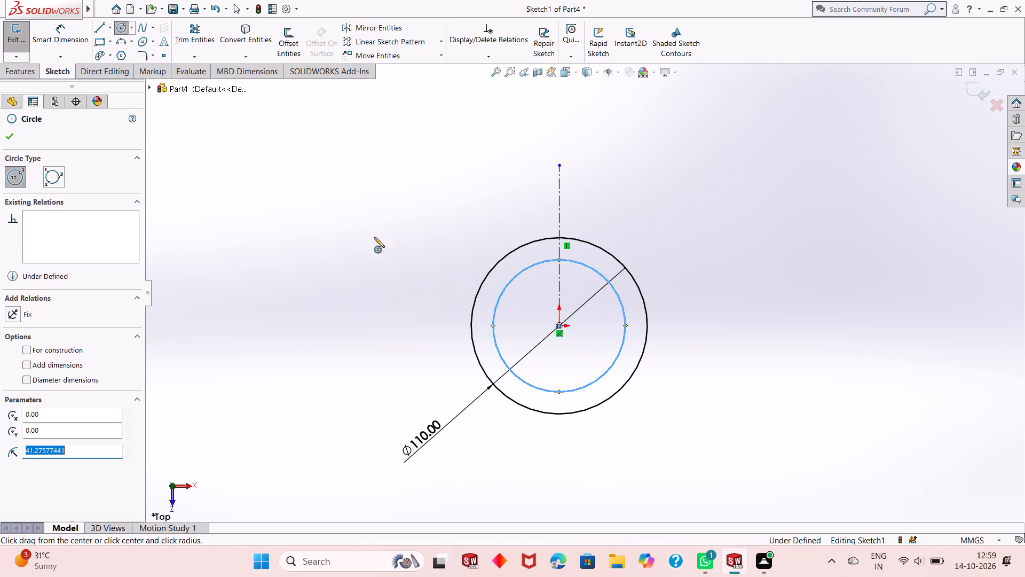
{"action": "right_click", "coordinate": [329, 241]}
{"action": "left_click", "coordinate": [357, 253]}
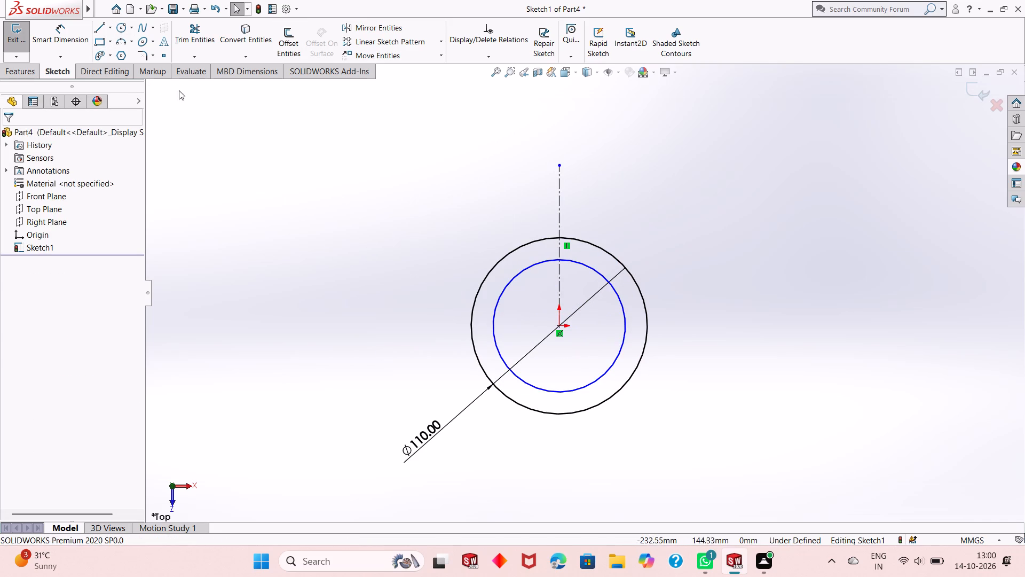
Dimension the inner circle's diameter as 85 mm.
{"action": "left_click", "coordinate": [69, 47]}
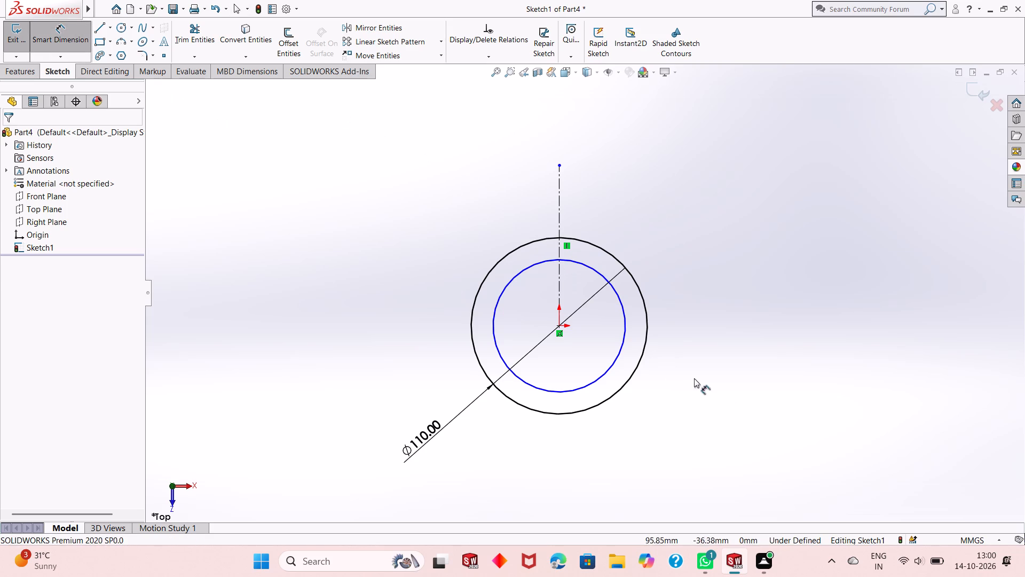
{"action": "left_click", "coordinate": [547, 386]}
{"action": "left_click", "coordinate": [539, 391]}
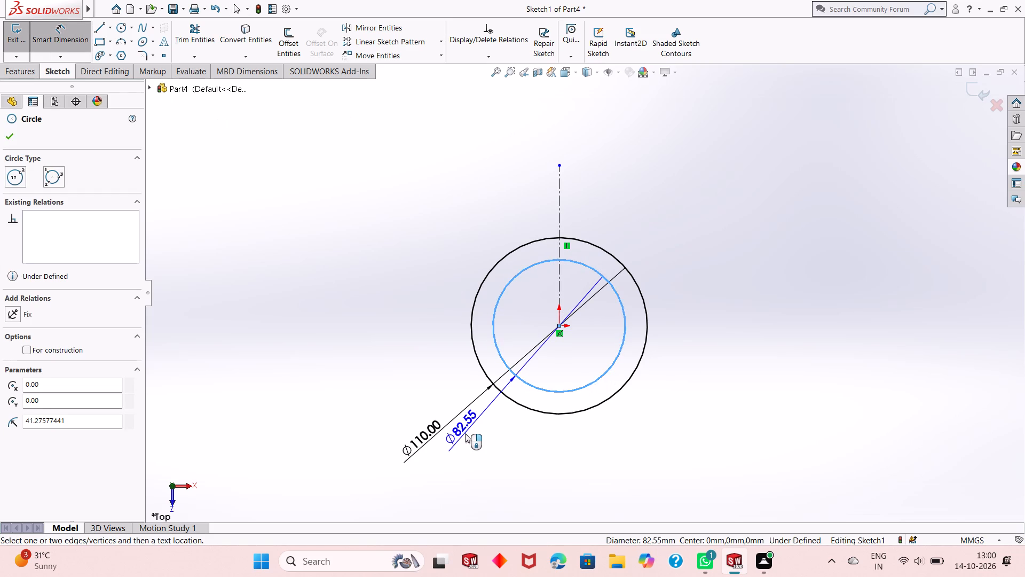
{"action": "left_click", "coordinate": [465, 433]}
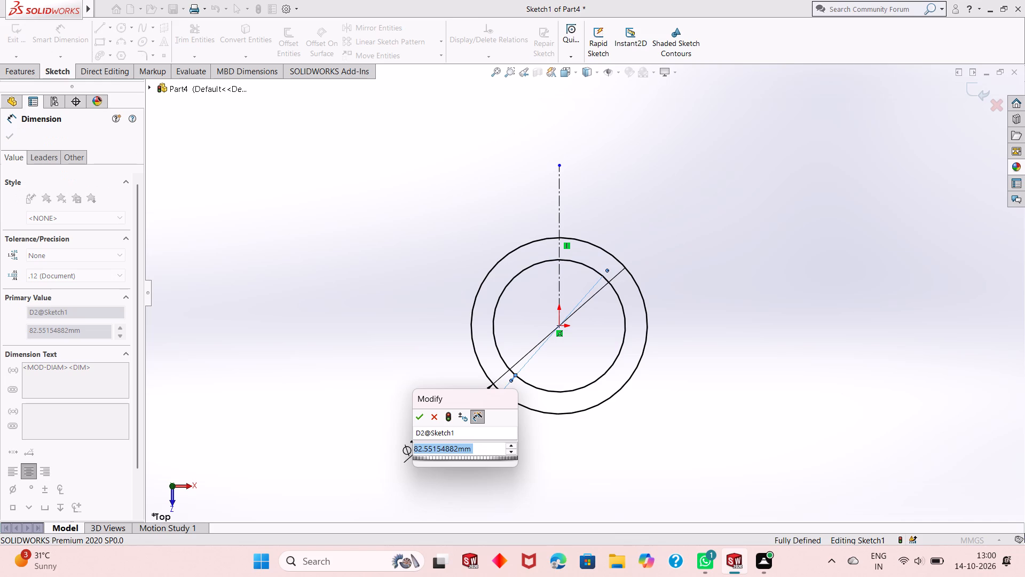
{"action": "type", "text": "85"}
{"action": "key", "text": "Return"}
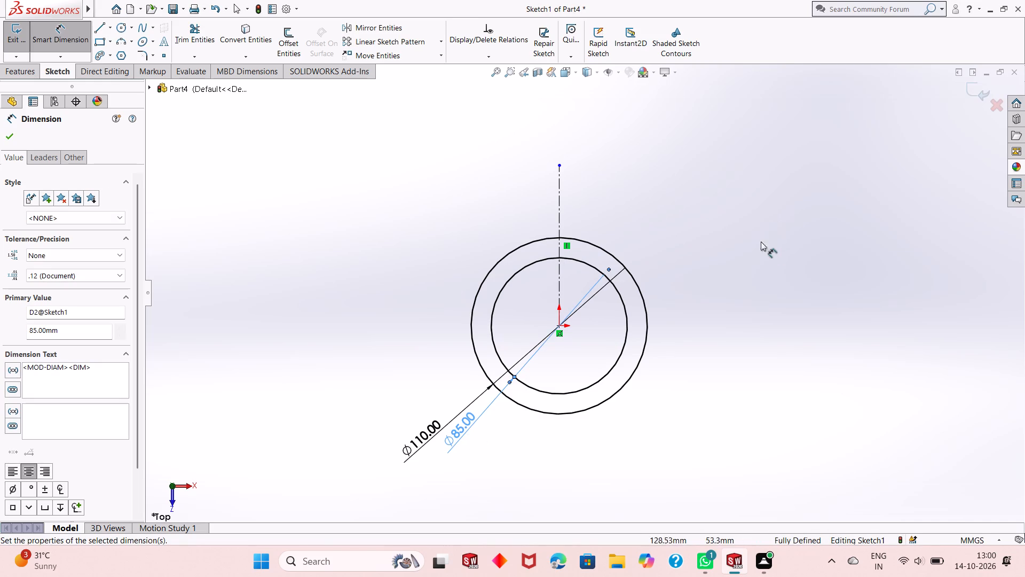
{"action": "right_click", "coordinate": [706, 244]}
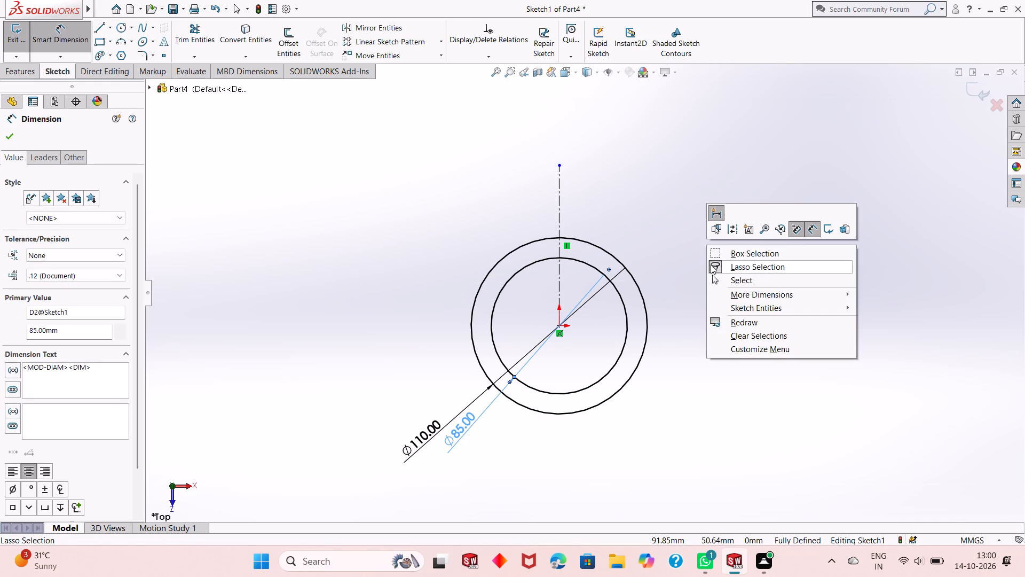
{"action": "left_click", "coordinate": [712, 278]}
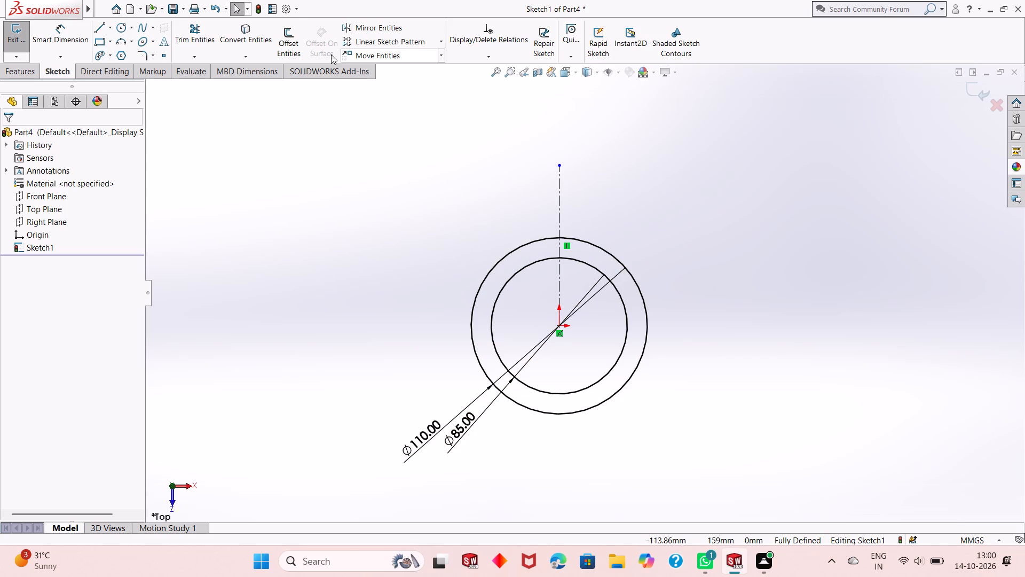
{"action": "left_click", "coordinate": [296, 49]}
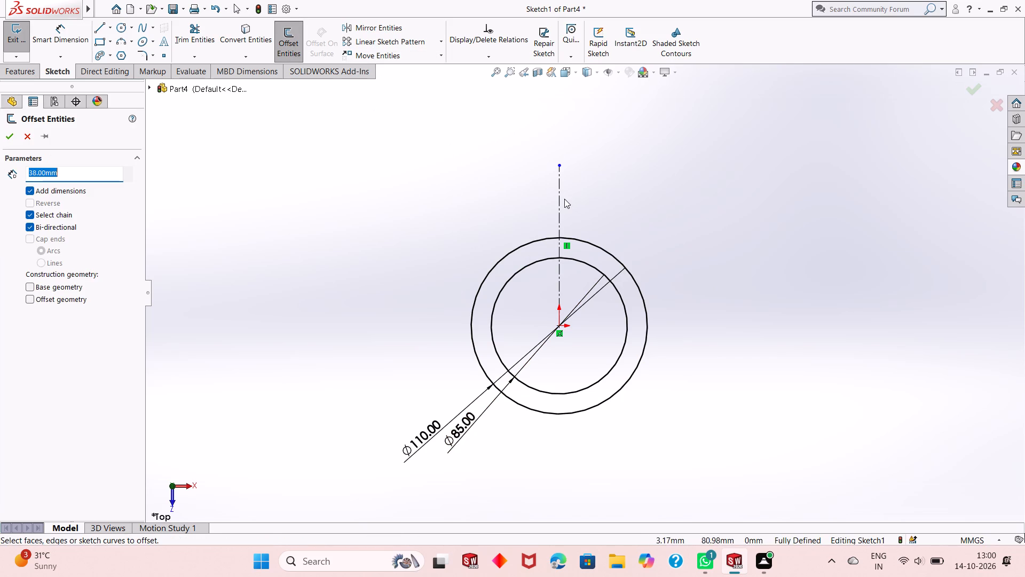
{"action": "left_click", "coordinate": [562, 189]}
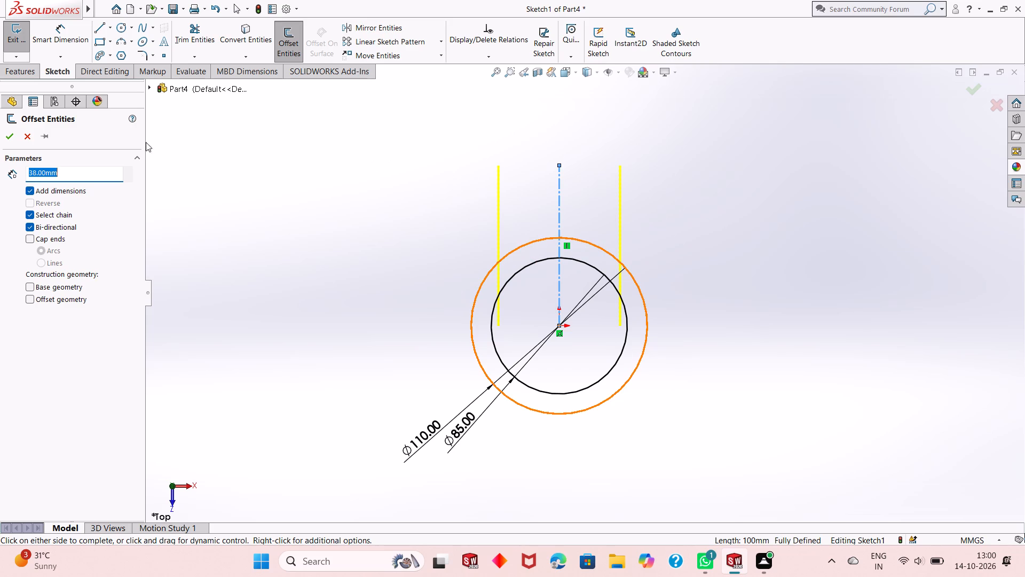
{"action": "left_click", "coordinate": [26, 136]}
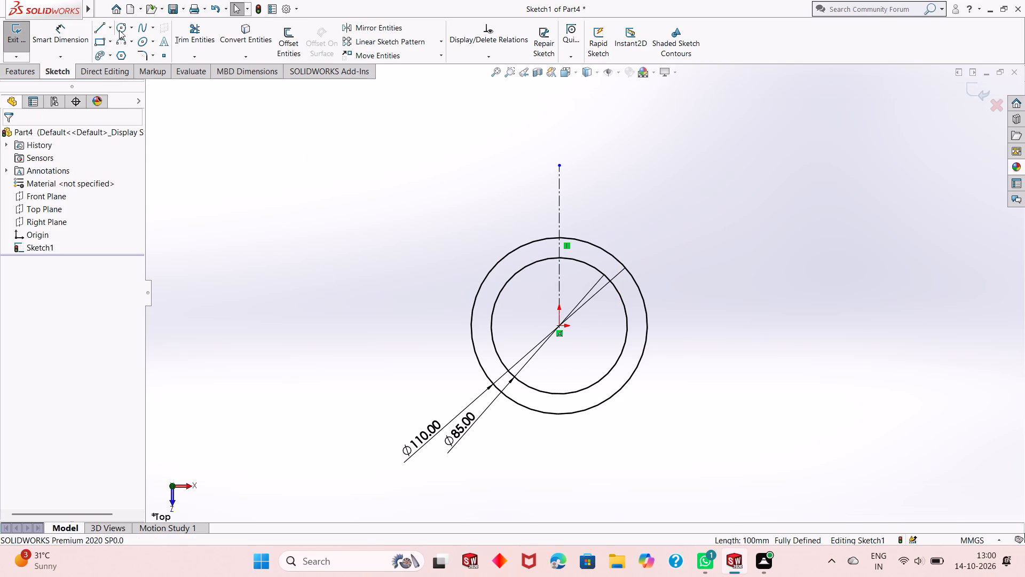
Draw a small circle of about 5.8 mm radius centred on the left quadrant point of the 85 mm circle.
{"action": "left_click", "coordinate": [119, 30]}
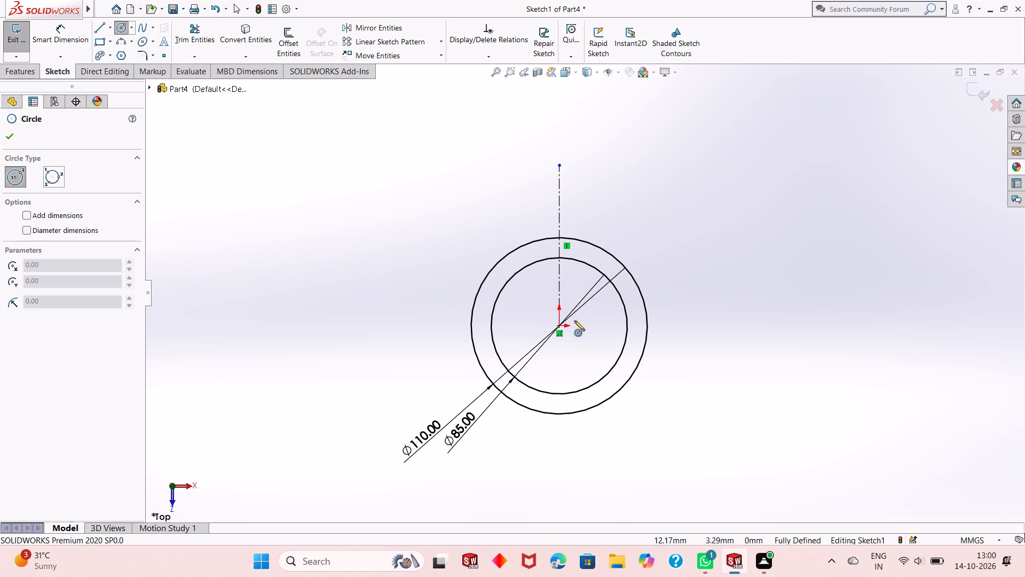
{"action": "left_click", "coordinate": [490, 324]}
{"action": "left_click", "coordinate": [483, 330]}
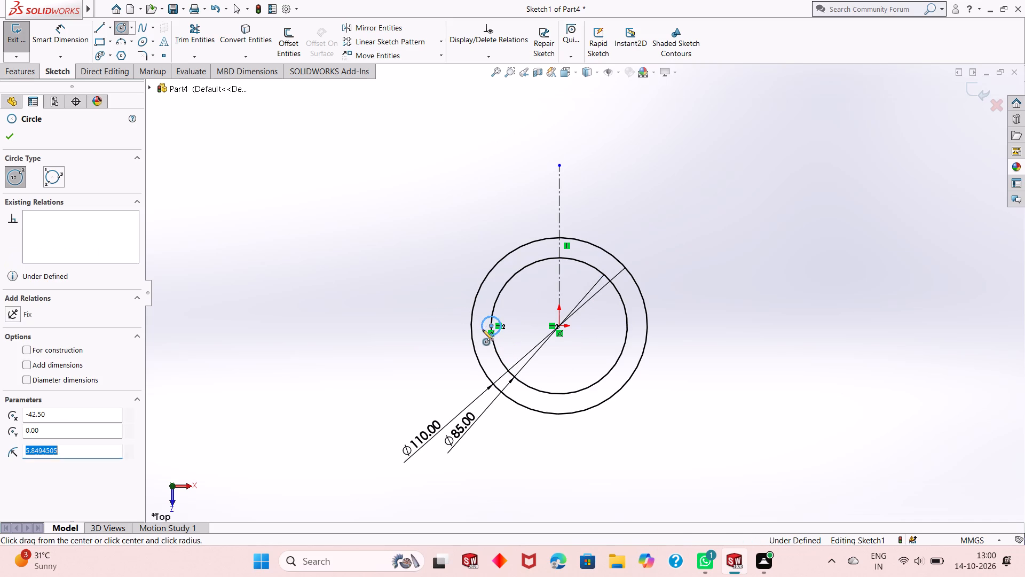
{"action": "right_click", "coordinate": [420, 253]}
{"action": "left_click", "coordinate": [431, 261]}
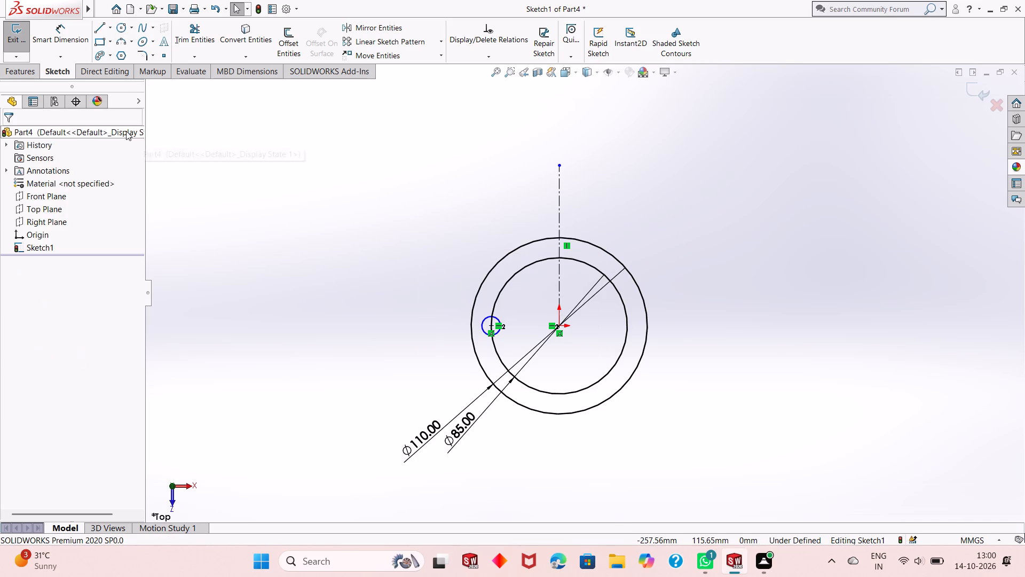
Dimension the small circle's diameter as 8.5 mm.
{"action": "left_click", "coordinate": [73, 37]}
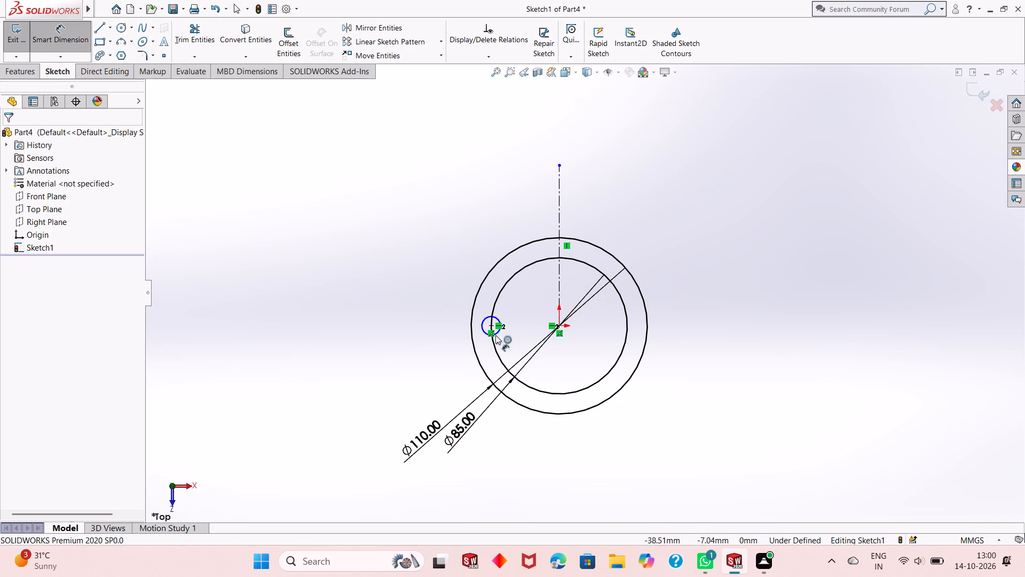
{"action": "left_click", "coordinate": [484, 333]}
{"action": "left_click", "coordinate": [467, 354]}
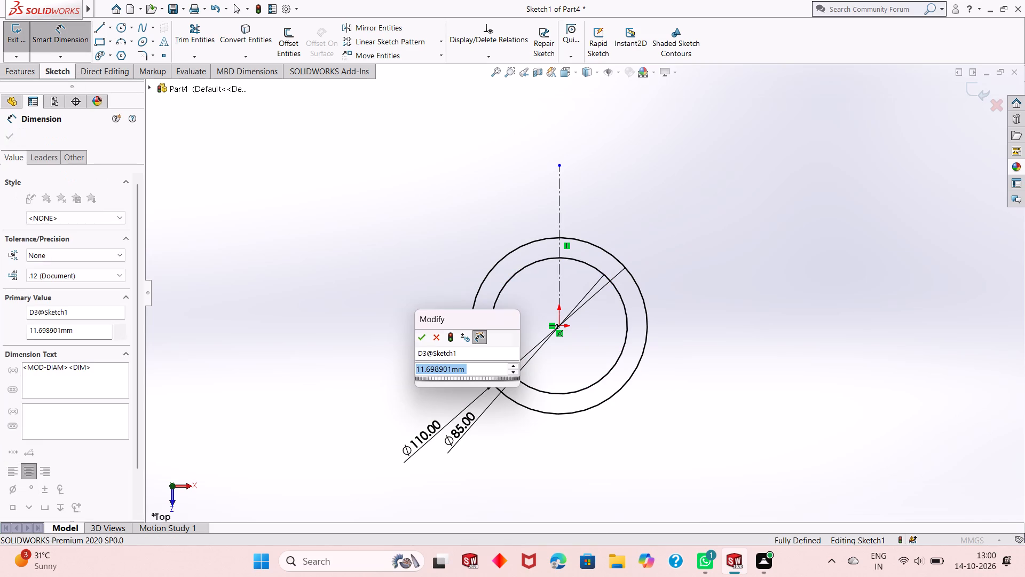
{"action": "type", "text": "8.5"}
{"action": "key", "text": "Return"}
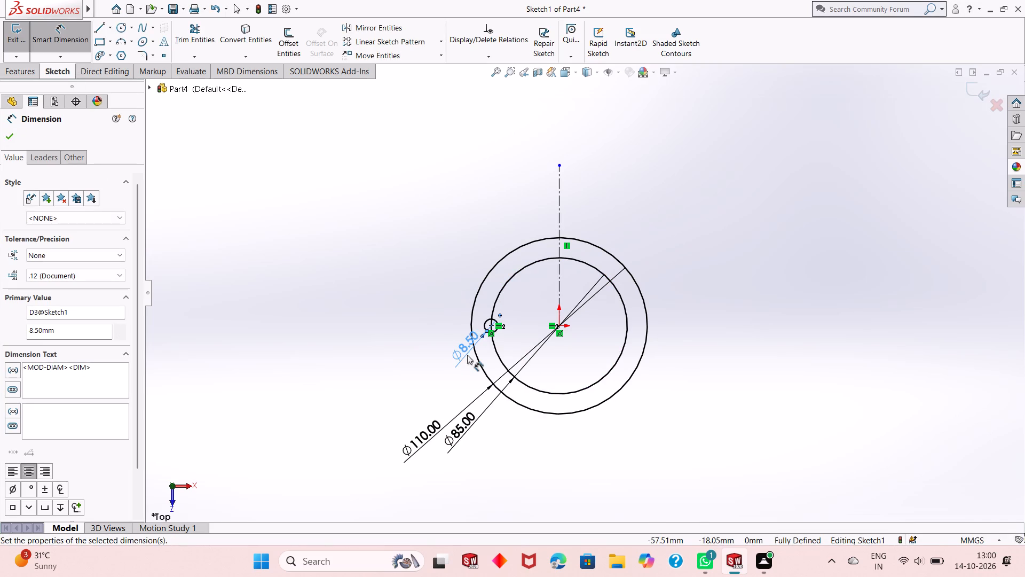
{"action": "right_click", "coordinate": [429, 219]}
{"action": "left_click", "coordinate": [436, 247]}
{"action": "right_click", "coordinate": [436, 247]}
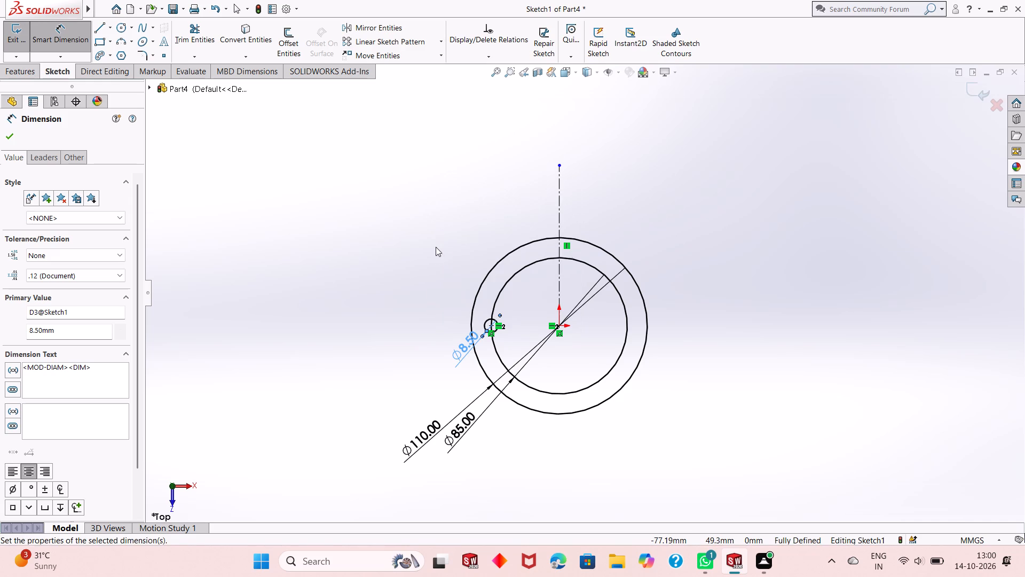
{"action": "left_click", "coordinate": [438, 266]}
{"action": "right_click", "coordinate": [415, 209]}
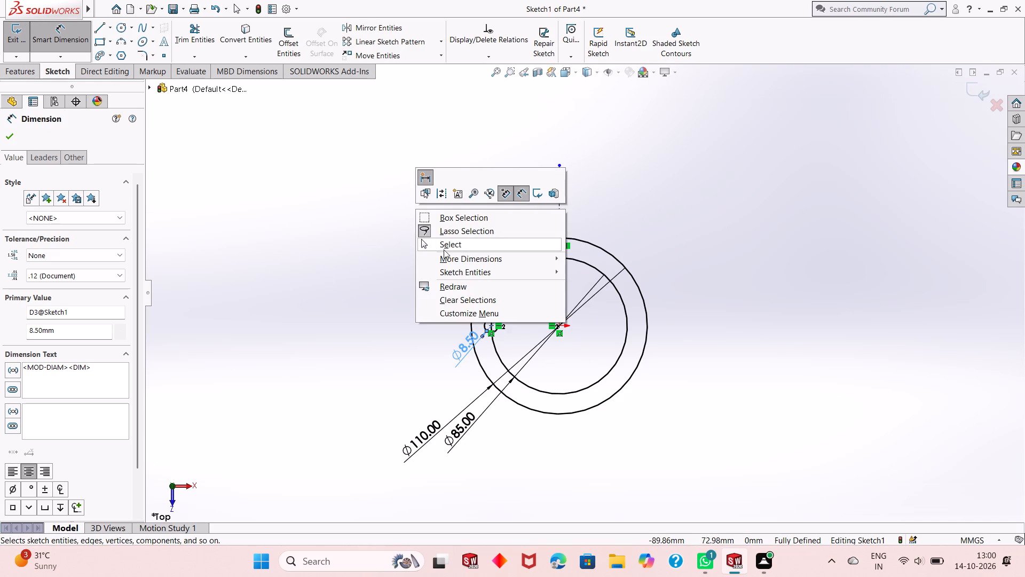
{"action": "left_click", "coordinate": [456, 249]}
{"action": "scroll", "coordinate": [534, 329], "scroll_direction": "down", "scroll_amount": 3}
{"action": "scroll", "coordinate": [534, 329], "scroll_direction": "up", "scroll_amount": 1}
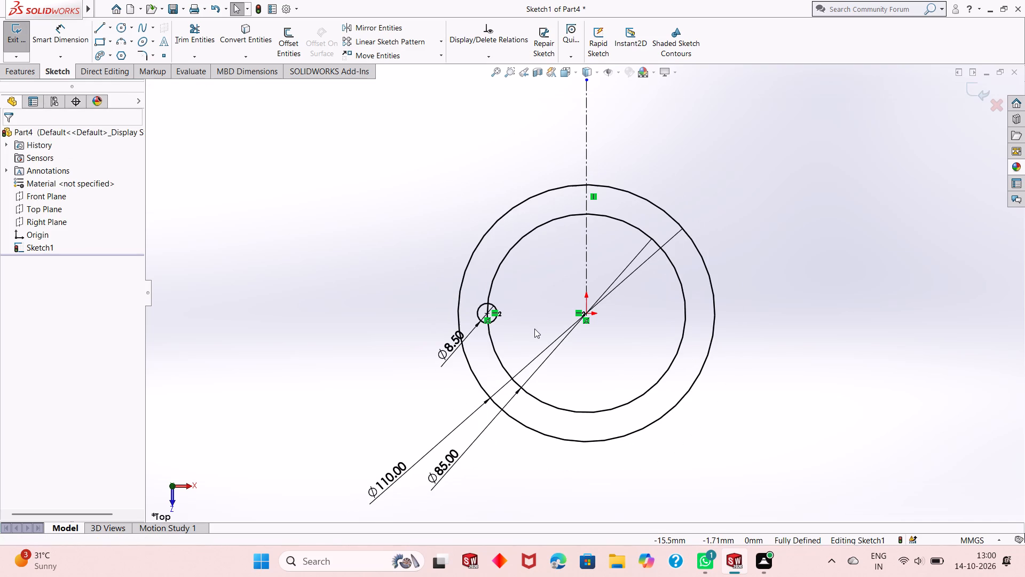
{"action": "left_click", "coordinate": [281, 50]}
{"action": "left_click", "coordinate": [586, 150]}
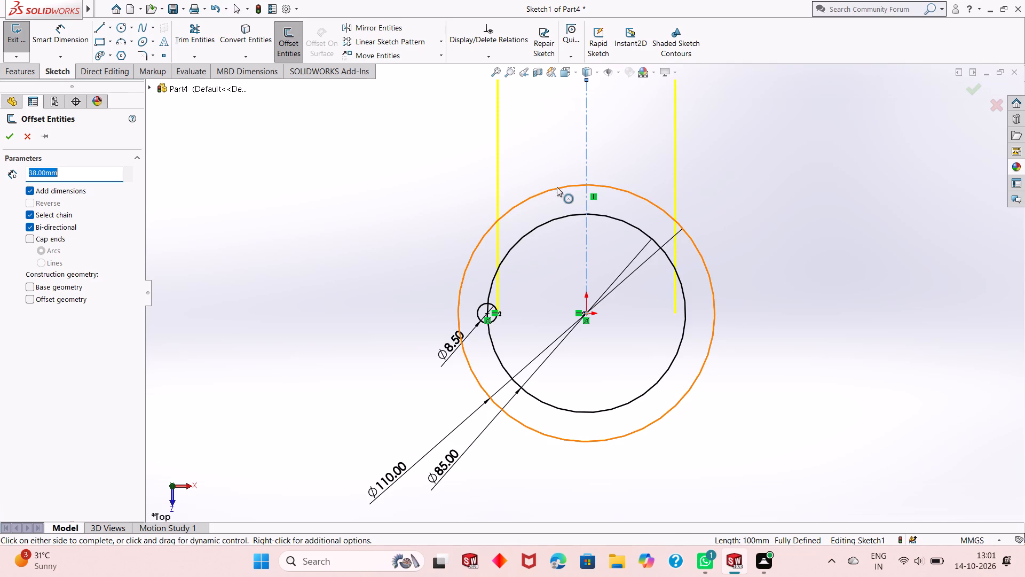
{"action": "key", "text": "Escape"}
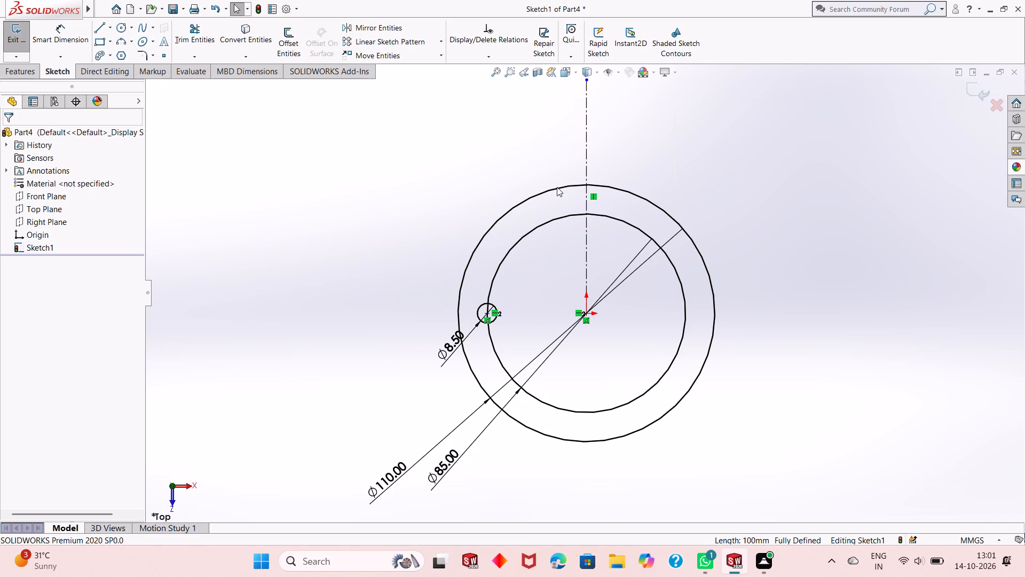
Undo the 8.5 mm hole and the 85 mm circle along with their dimensions, keeping the 110 mm circle and centerline.
{"action": "key", "text": "ctrl+z"}
{"action": "key", "text": "ctrl+z"}
{"action": "key", "text": "ctrl+z"}
{"action": "key", "text": "ctrl+z"}
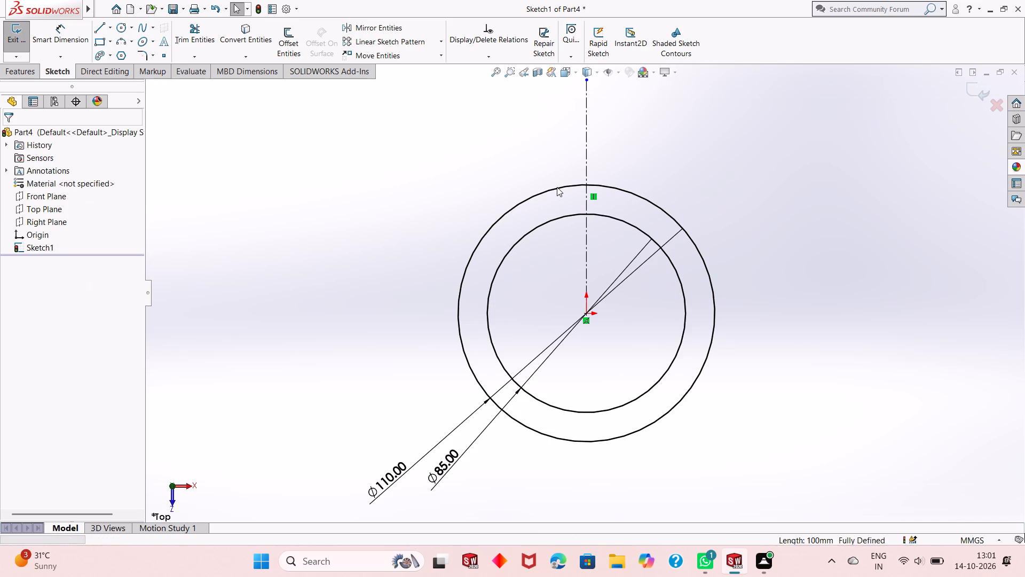
{"action": "key", "text": "ctrl+z"}
{"action": "key", "text": "ctrl+z"}
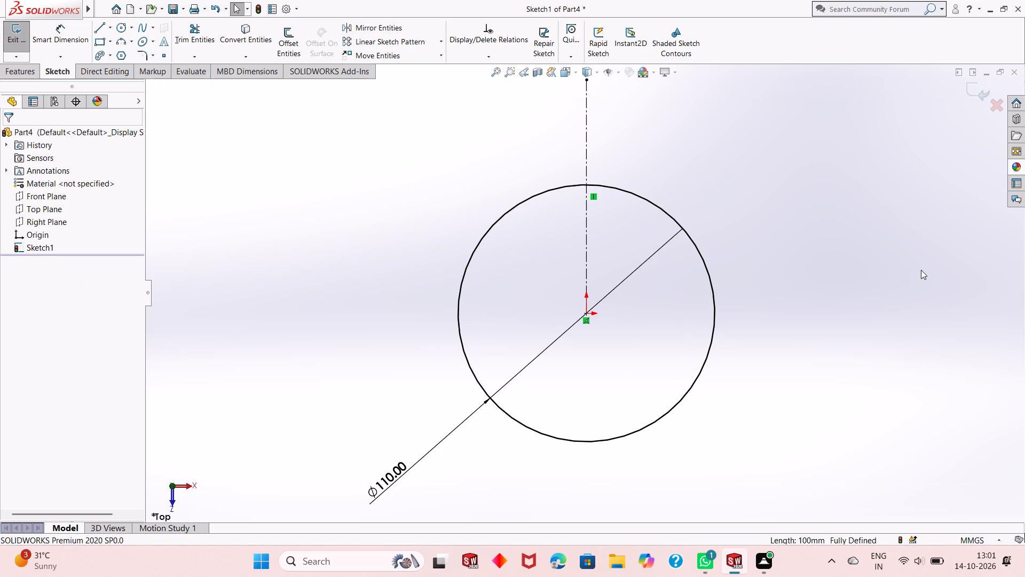
Offset the vertical centerline by 38 mm in both directions with dimensions added.
{"action": "scroll", "coordinate": [737, 232], "scroll_direction": "up", "scroll_amount": 2}
{"action": "scroll", "coordinate": [629, 263], "scroll_direction": "up", "scroll_amount": 2}
{"action": "scroll", "coordinate": [625, 251], "scroll_direction": "down", "scroll_amount": 2}
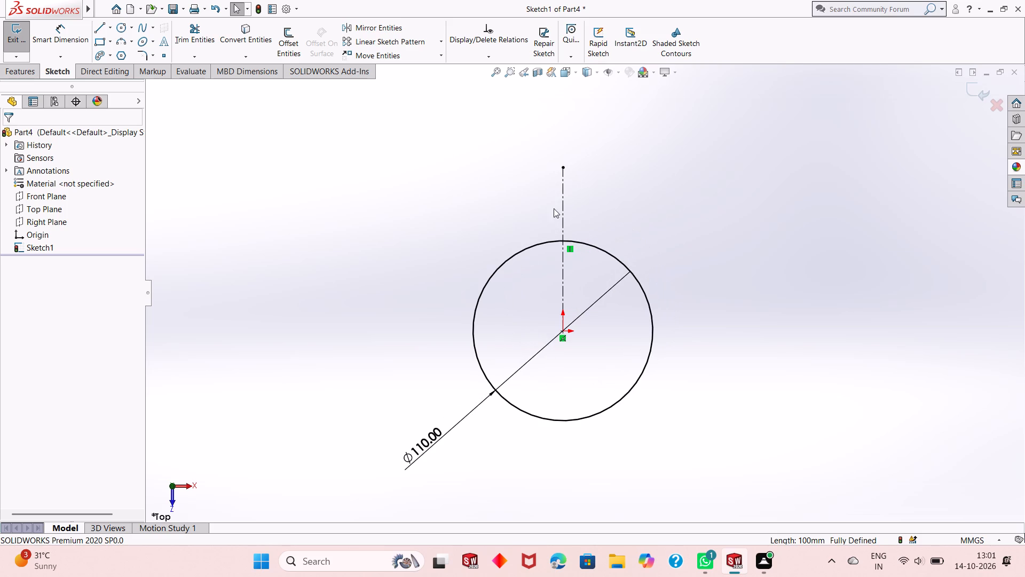
{"action": "left_click", "coordinate": [565, 198]}
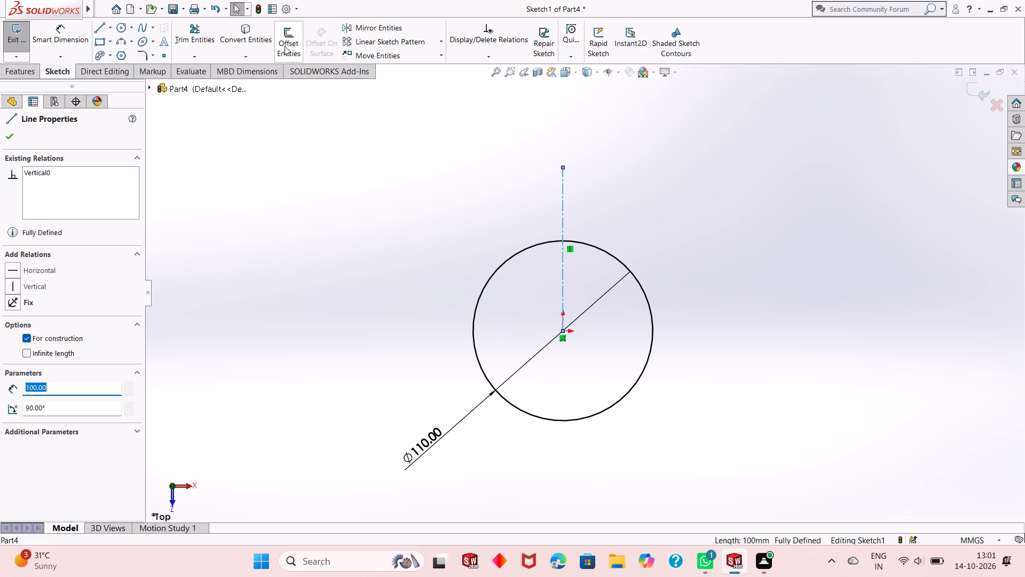
{"action": "left_click", "coordinate": [286, 46]}
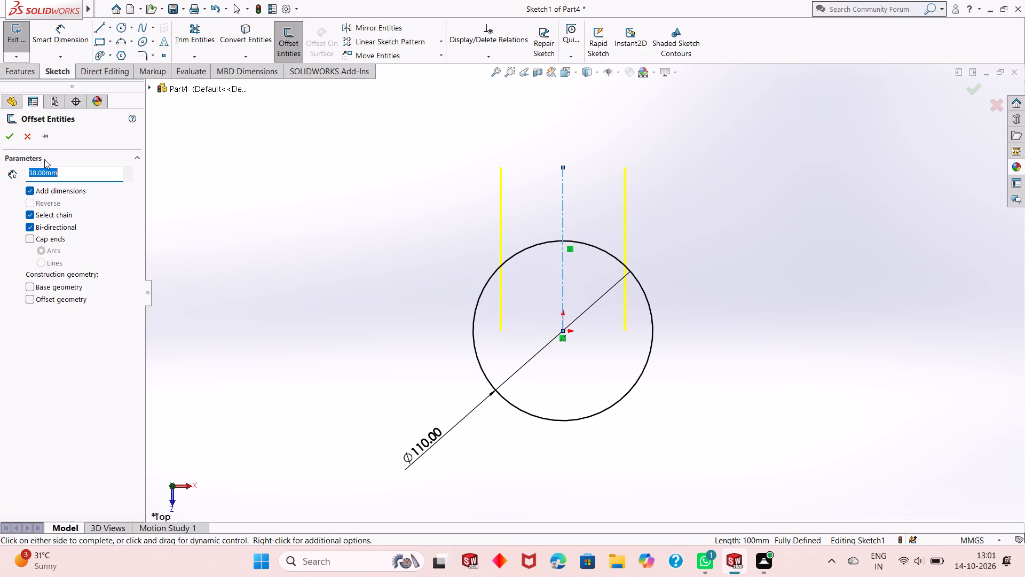
{"action": "left_click", "coordinate": [13, 139]}
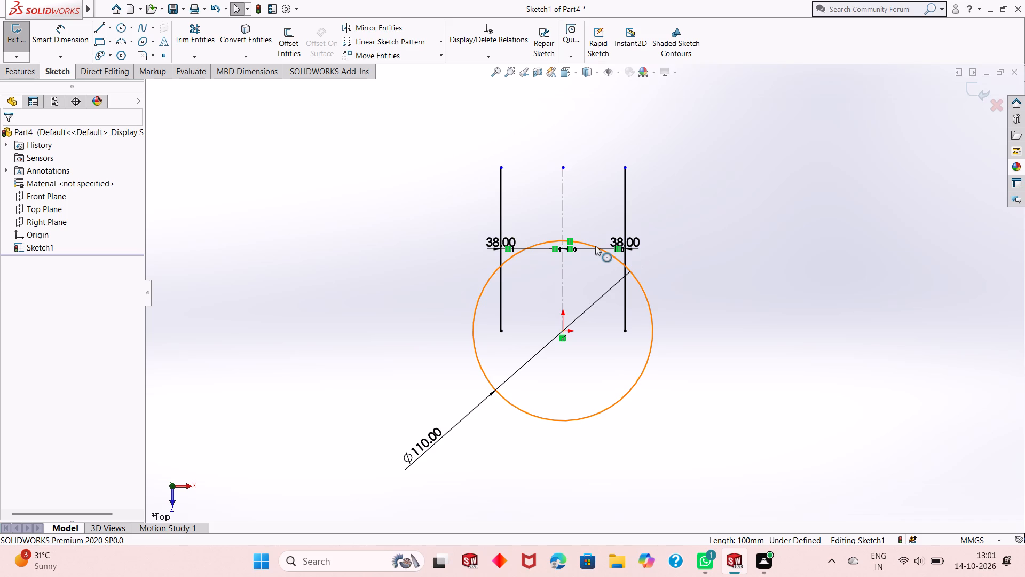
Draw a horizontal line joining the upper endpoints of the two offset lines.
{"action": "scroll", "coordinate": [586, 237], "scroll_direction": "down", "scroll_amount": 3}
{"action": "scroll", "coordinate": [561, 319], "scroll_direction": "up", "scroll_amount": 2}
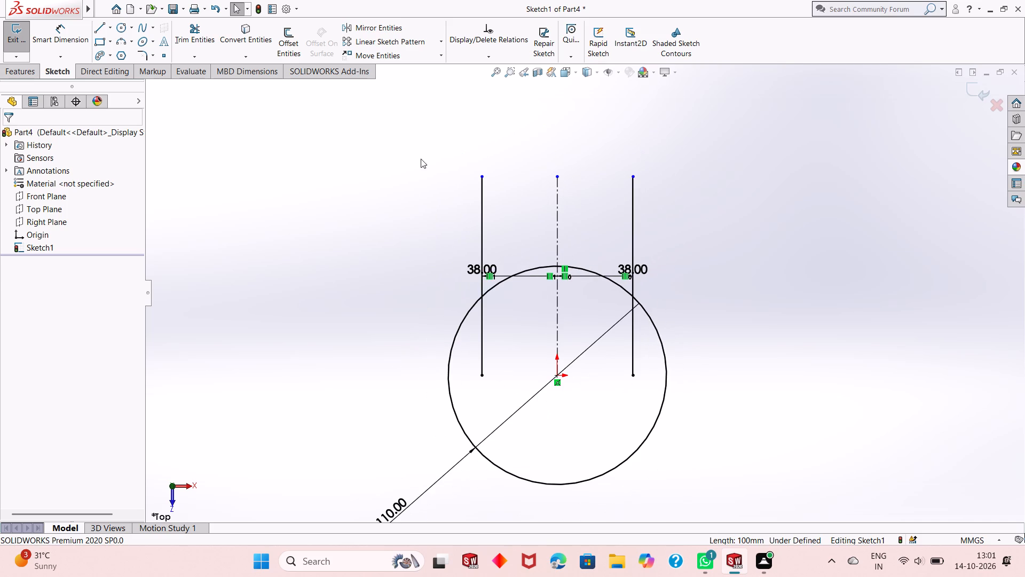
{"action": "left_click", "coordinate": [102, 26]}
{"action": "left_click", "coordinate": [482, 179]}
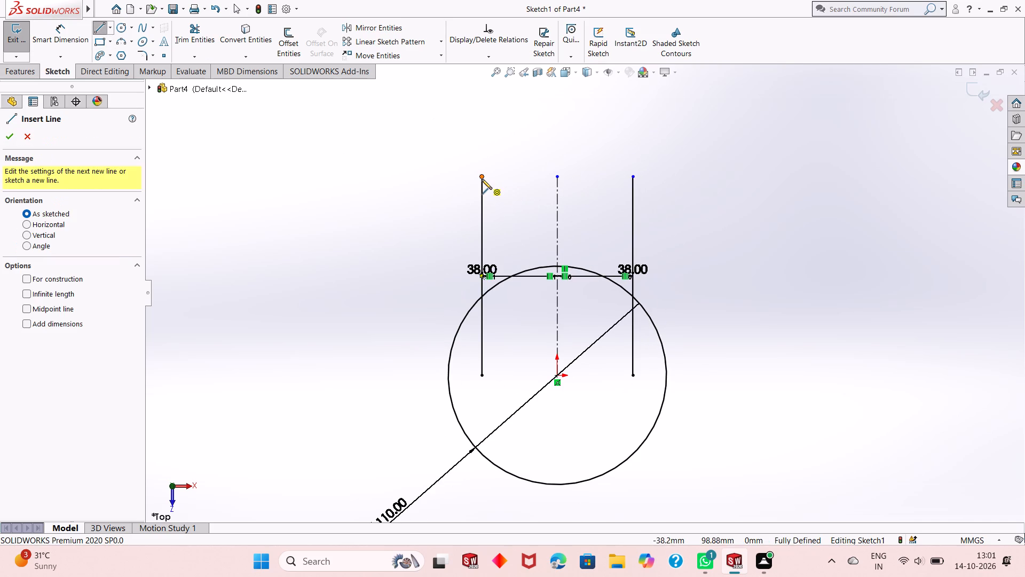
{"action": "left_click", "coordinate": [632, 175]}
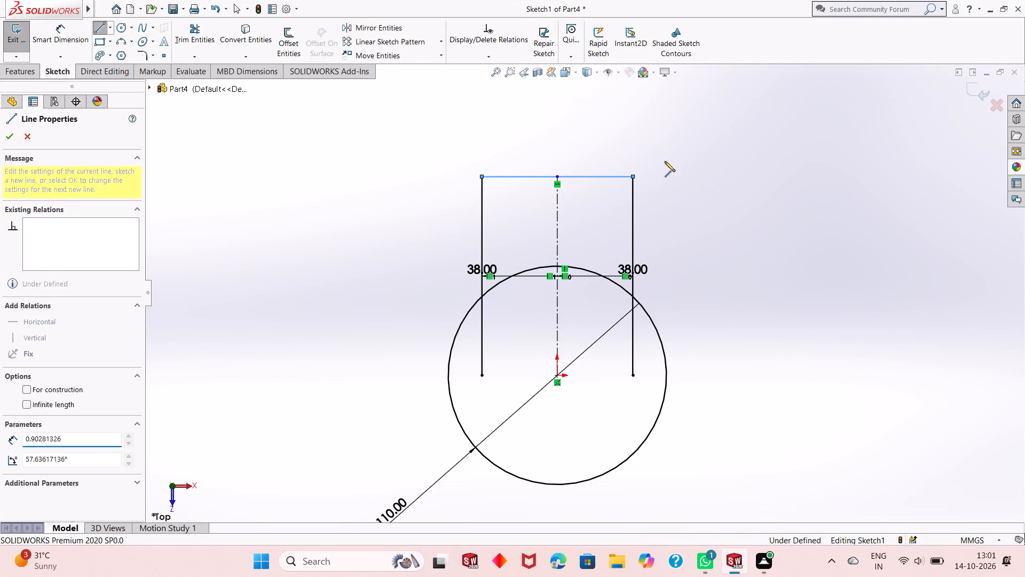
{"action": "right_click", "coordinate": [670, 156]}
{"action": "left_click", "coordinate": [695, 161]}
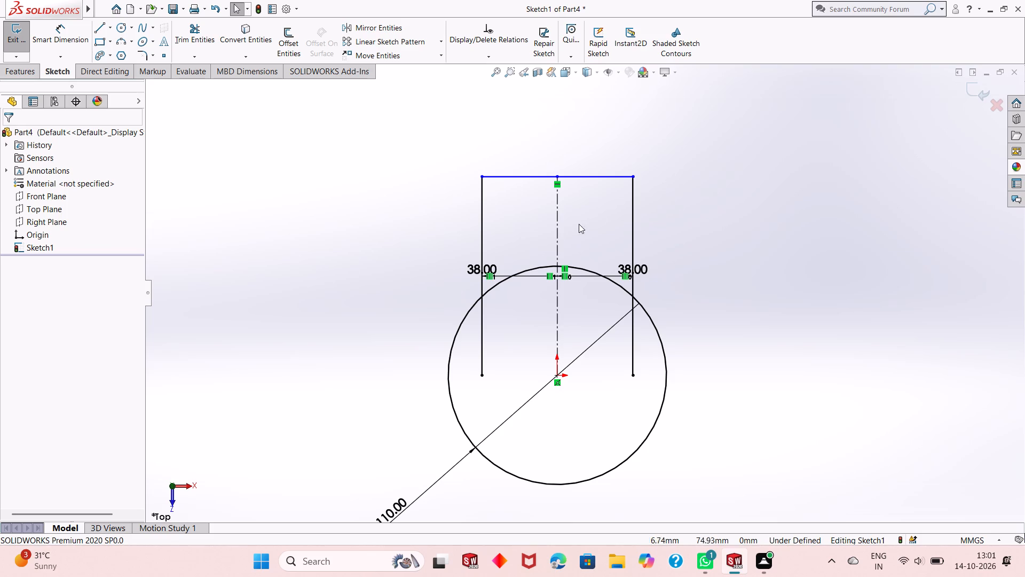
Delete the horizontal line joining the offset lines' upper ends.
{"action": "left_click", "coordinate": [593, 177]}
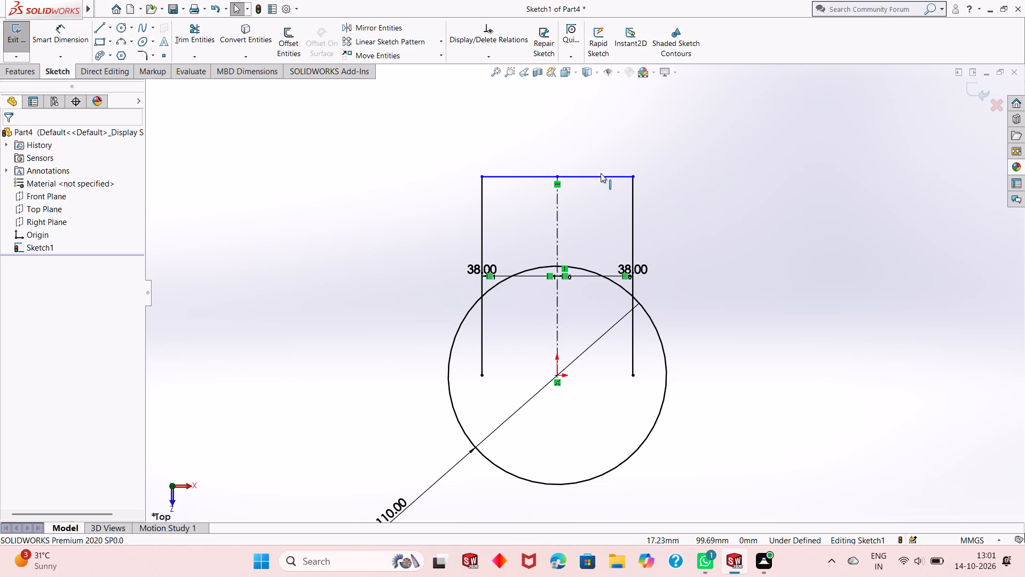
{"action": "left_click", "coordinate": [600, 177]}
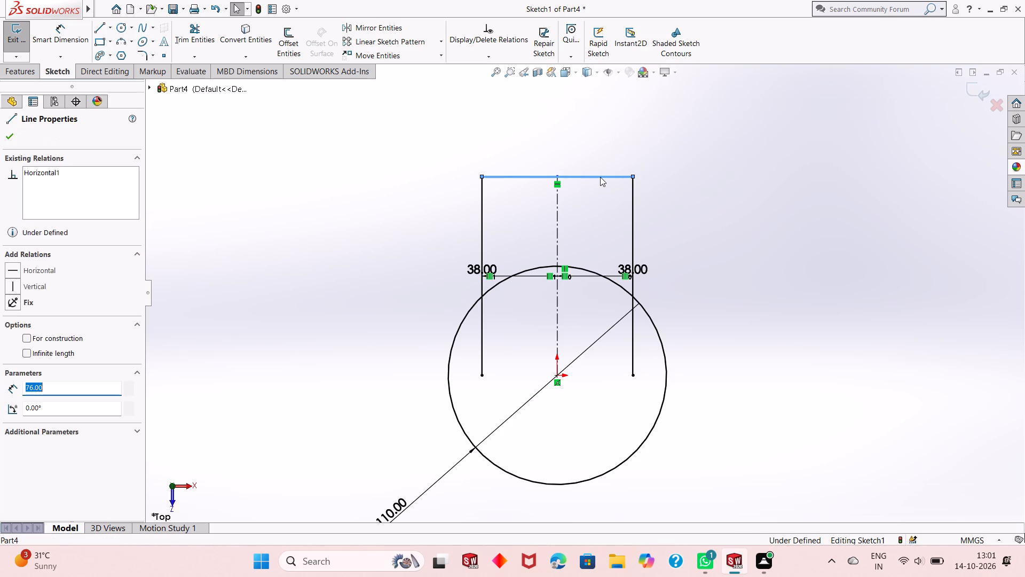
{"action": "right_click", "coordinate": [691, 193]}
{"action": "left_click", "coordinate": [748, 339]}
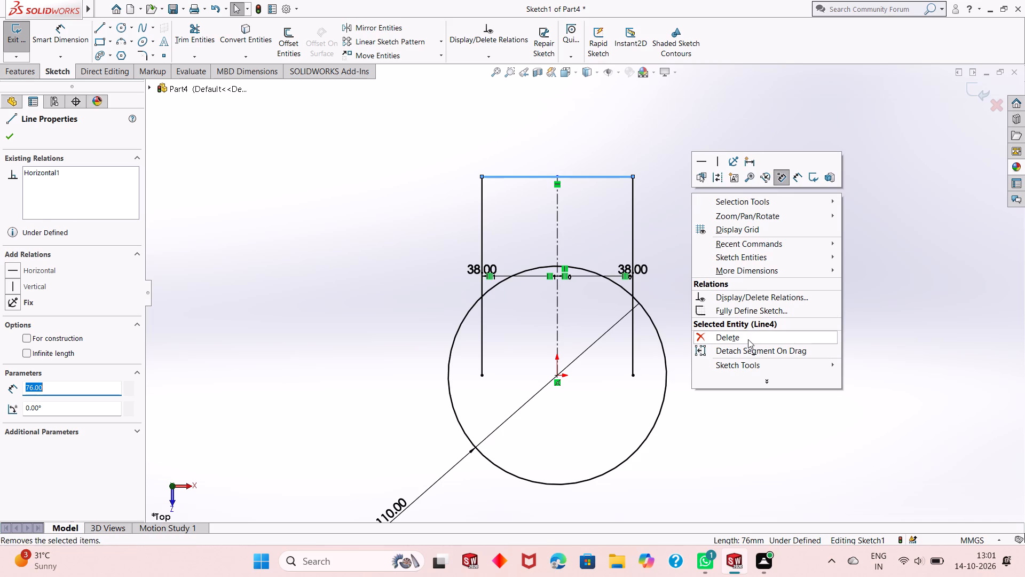
Draw a circle of 90 mm radius centred on the origin, around the 110 mm circle.
{"action": "left_click", "coordinate": [115, 29]}
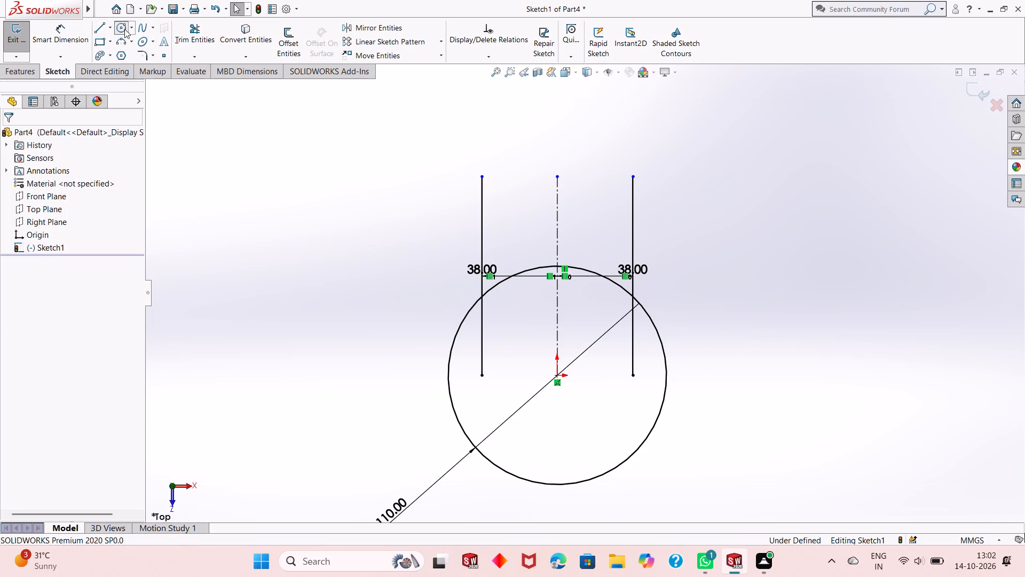
{"action": "left_click", "coordinate": [554, 374]}
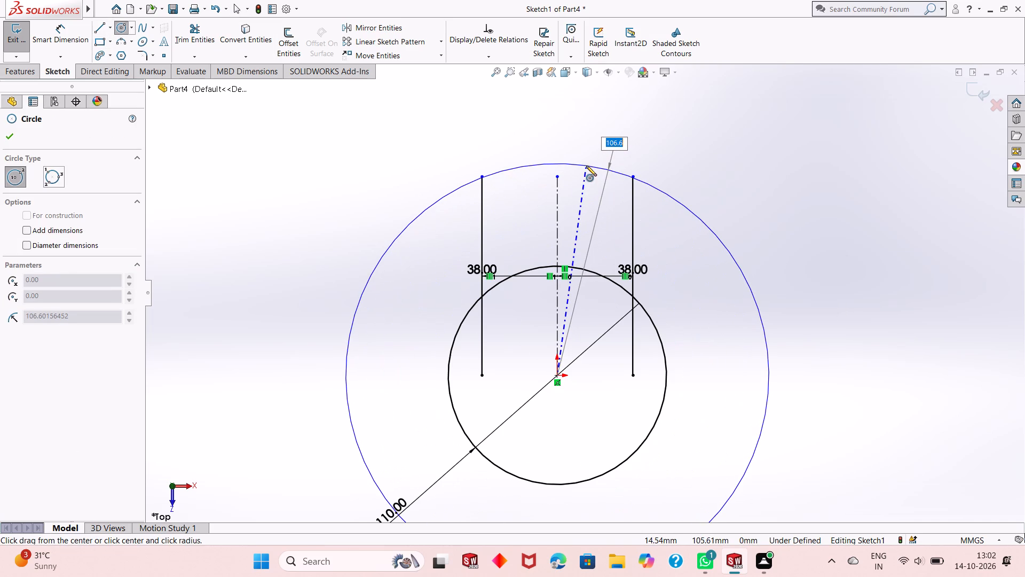
{"action": "type", "text": "90"}
{"action": "key", "text": "Return"}
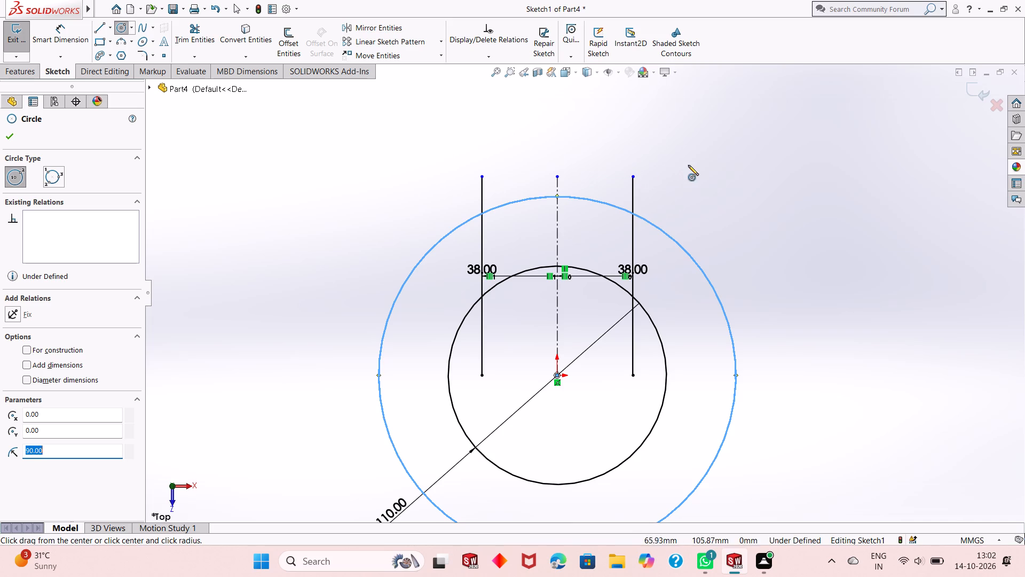
{"action": "right_click", "coordinate": [688, 165]}
{"action": "left_click", "coordinate": [714, 176]}
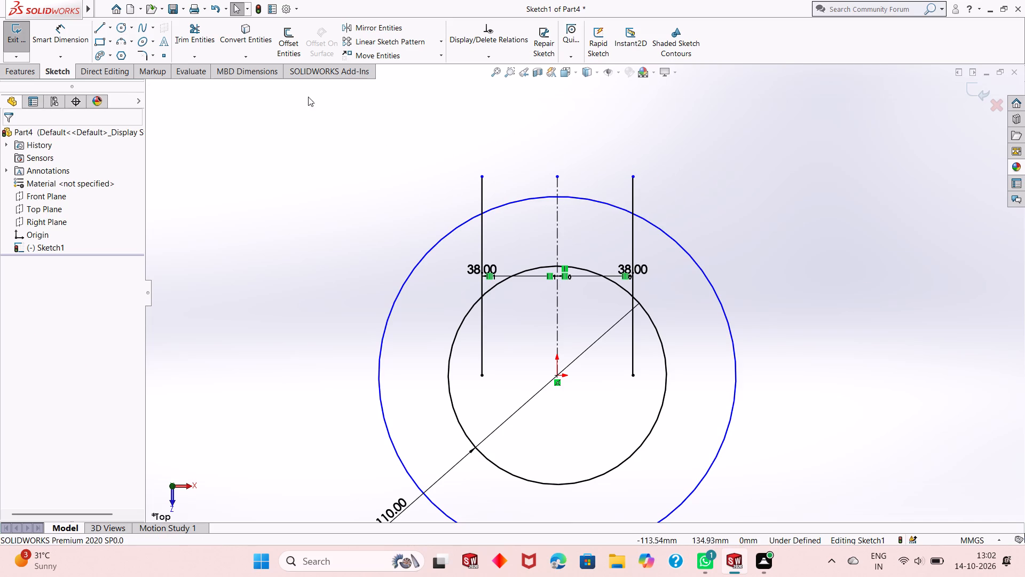
Trim the upper ends of both offset lines and the centerline that extend beyond the 90 mm radius circle.
{"action": "left_click", "coordinate": [195, 37]}
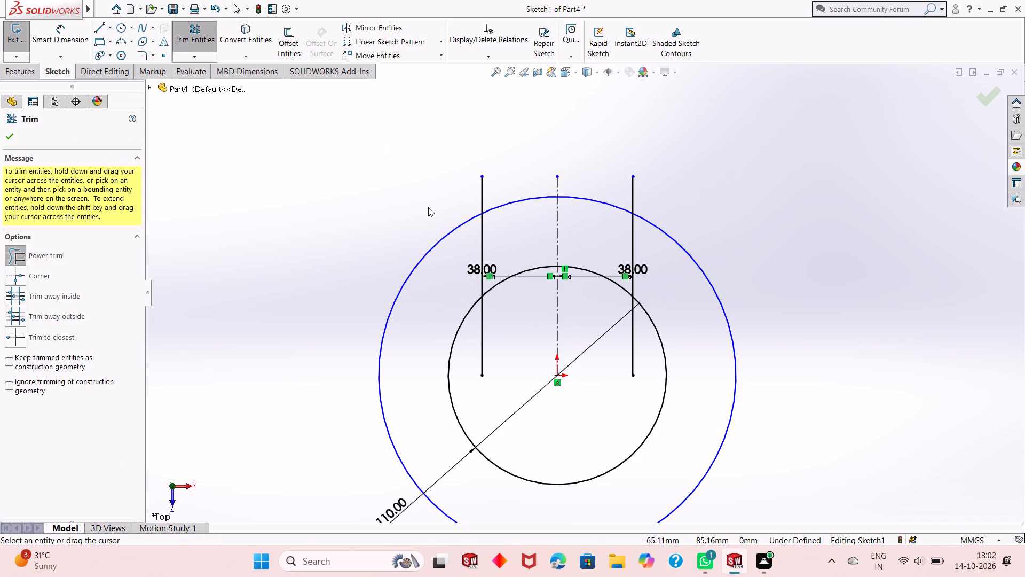
{"action": "left_click_drag", "start_coordinate": [455, 196], "coordinate": [658, 190]}
{"action": "right_click", "coordinate": [733, 166]}
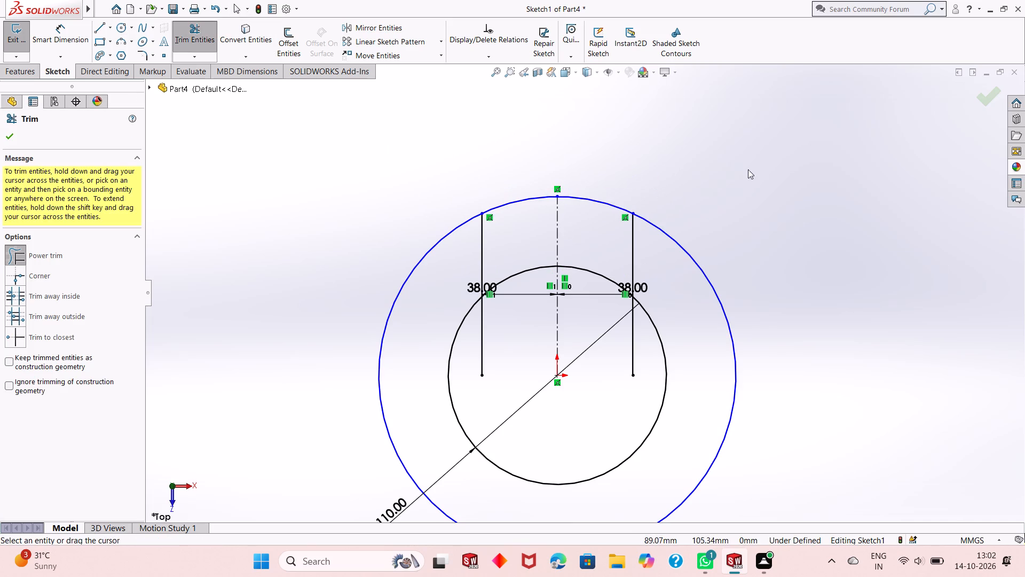
{"action": "left_click", "coordinate": [763, 199]}
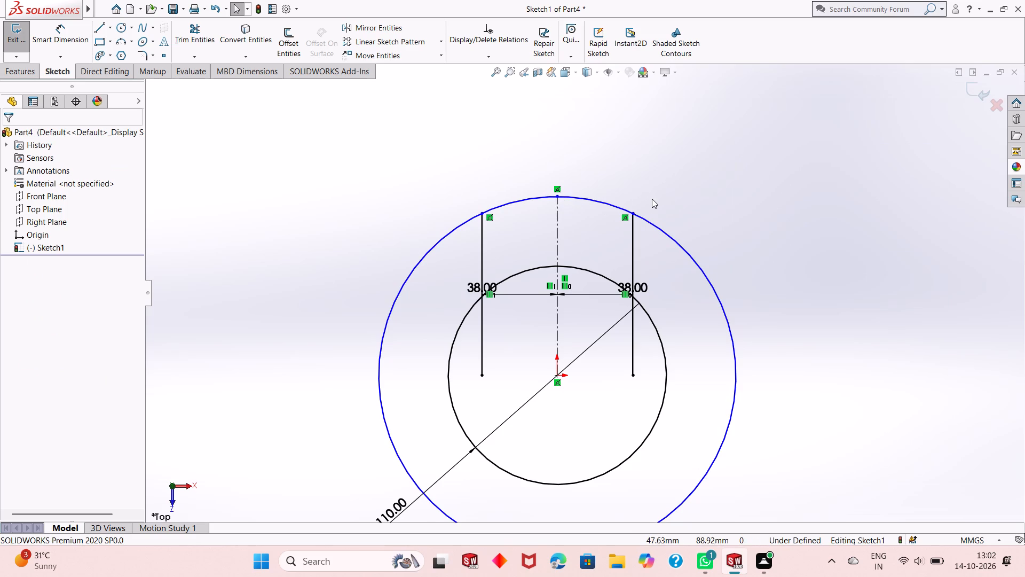
Dimension the outer circle's diameter as 180 mm.
{"action": "scroll", "coordinate": [602, 274], "scroll_direction": "up", "scroll_amount": 3}
{"action": "scroll", "coordinate": [613, 389], "scroll_direction": "down", "scroll_amount": 1}
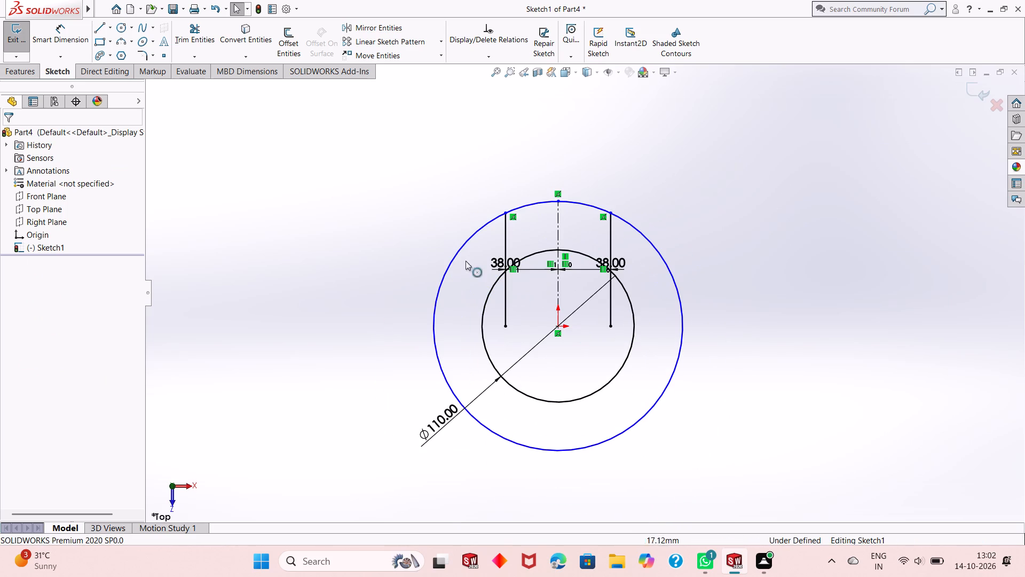
{"action": "left_click", "coordinate": [54, 40]}
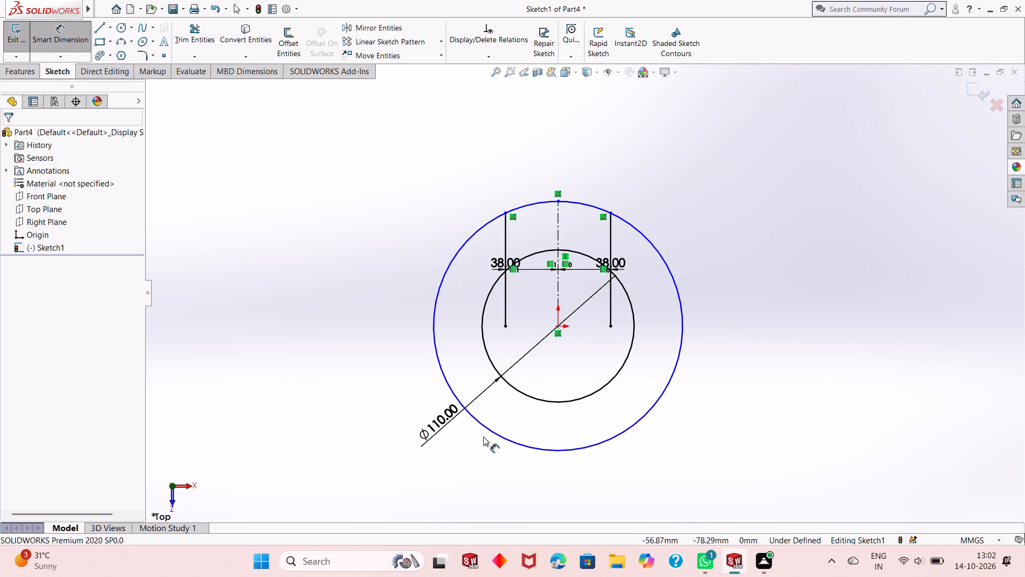
{"action": "left_click", "coordinate": [638, 419]}
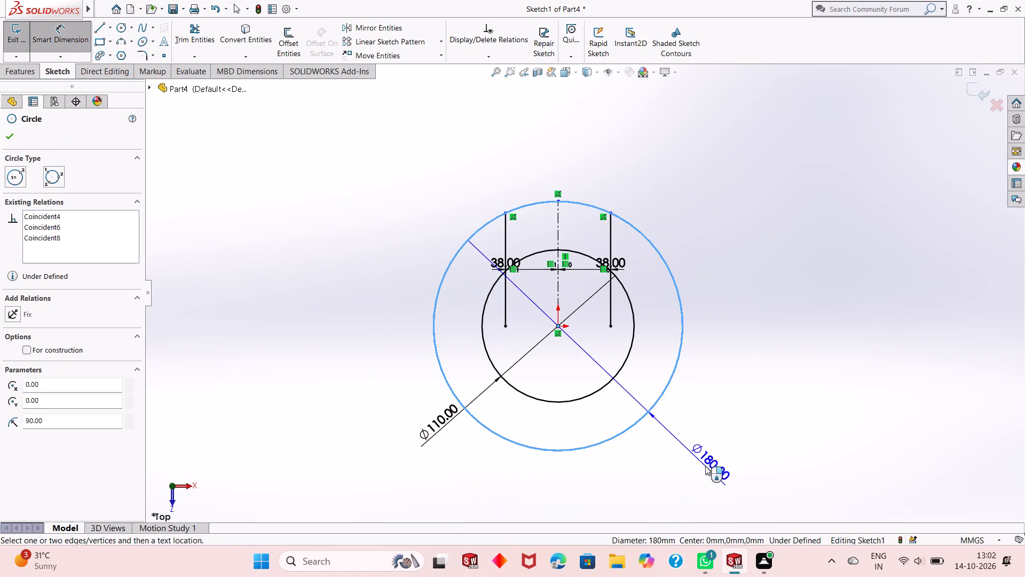
{"action": "left_click", "coordinate": [705, 466]}
{"action": "key", "text": "Return"}
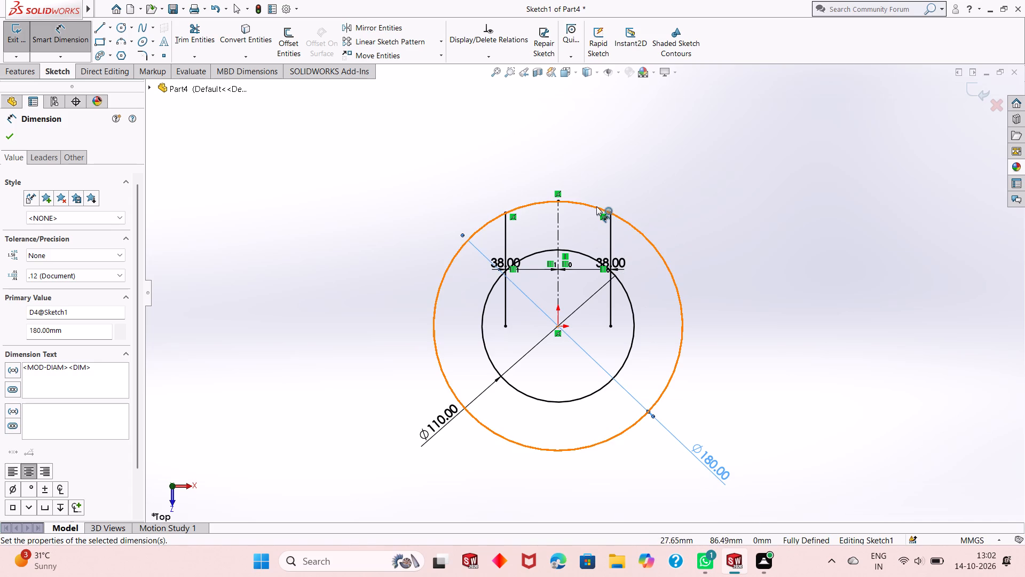
{"action": "scroll", "coordinate": [572, 205], "scroll_direction": "down", "scroll_amount": 2}
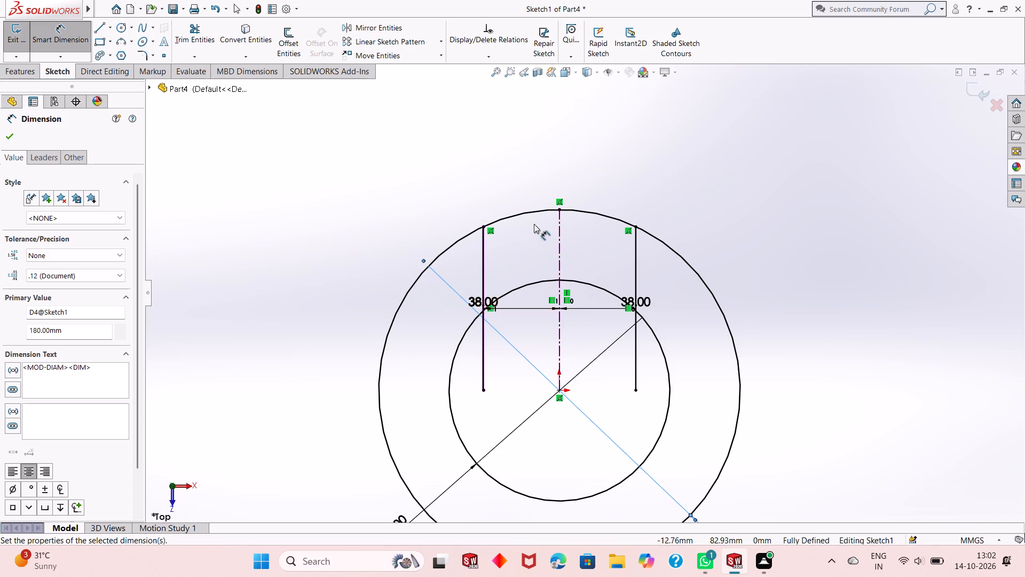
{"action": "scroll", "coordinate": [511, 232], "scroll_direction": "down", "scroll_amount": 1}
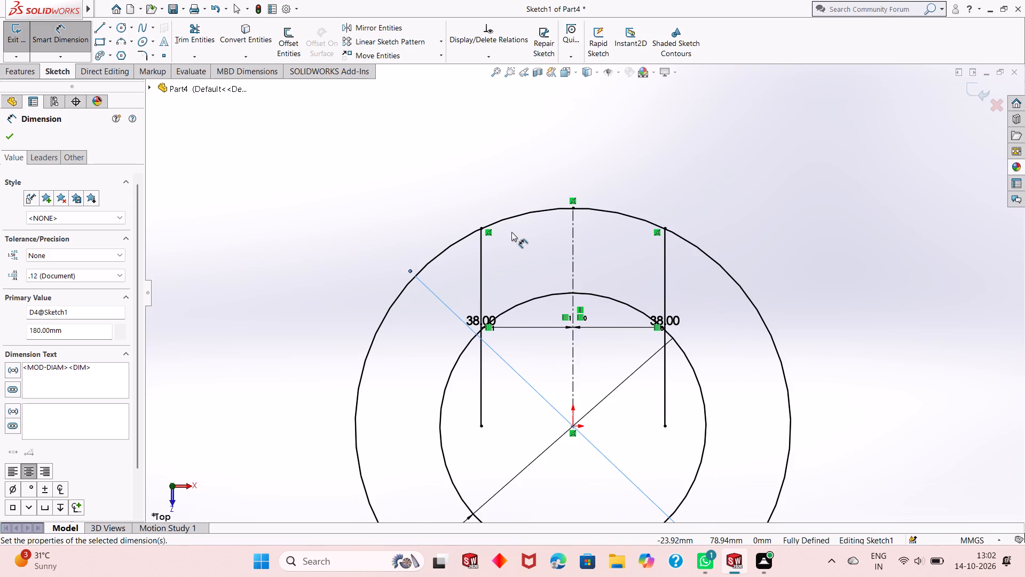
{"action": "scroll", "coordinate": [511, 232], "scroll_direction": "up", "scroll_amount": 1}
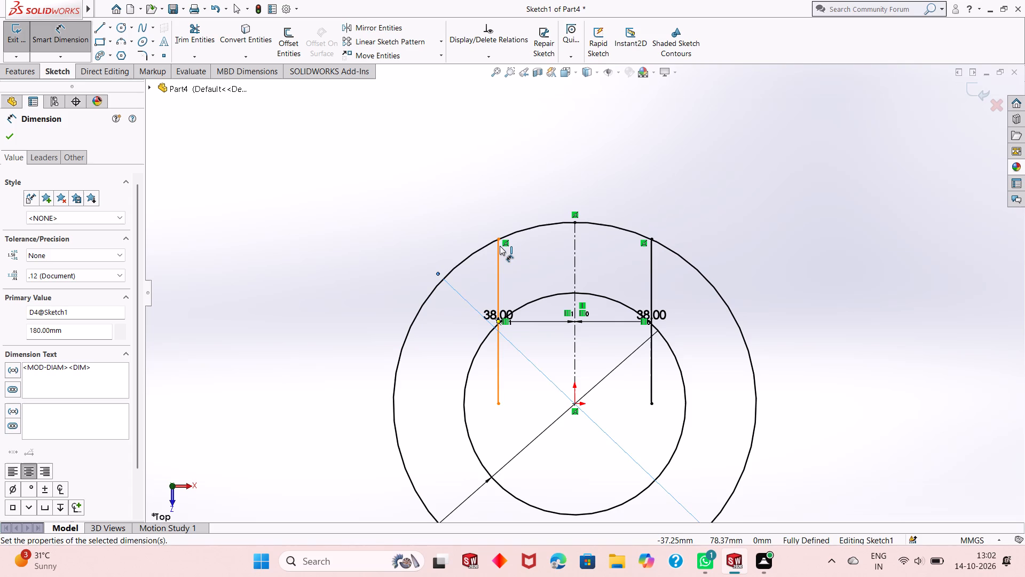
{"action": "left_click", "coordinate": [0, 132]}
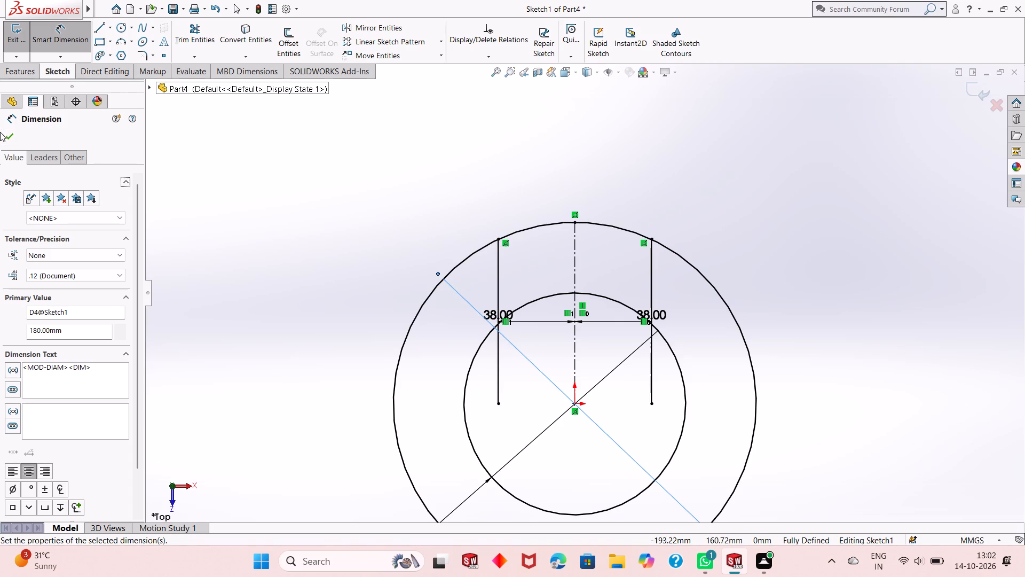
{"action": "left_click", "coordinate": [8, 141]}
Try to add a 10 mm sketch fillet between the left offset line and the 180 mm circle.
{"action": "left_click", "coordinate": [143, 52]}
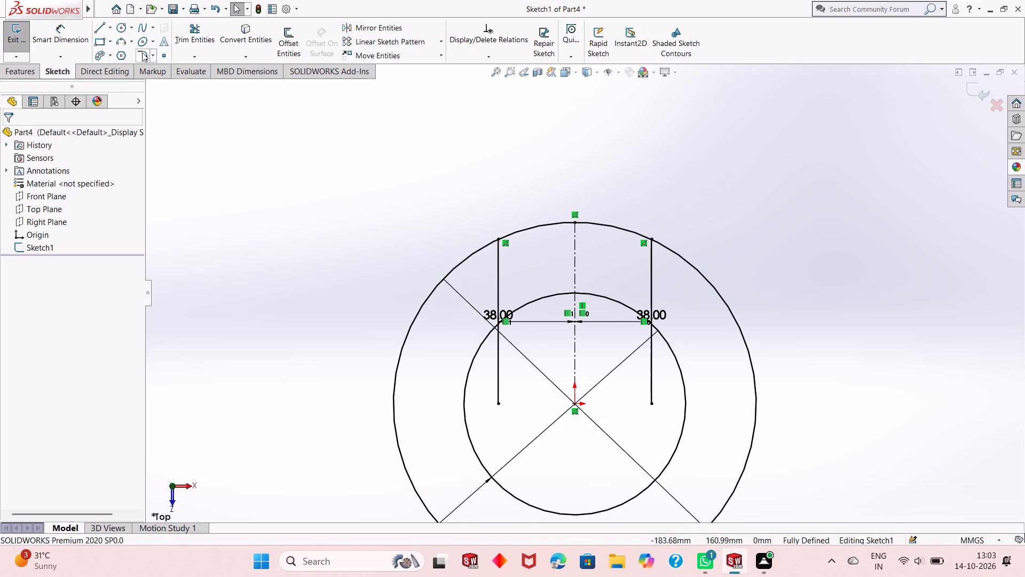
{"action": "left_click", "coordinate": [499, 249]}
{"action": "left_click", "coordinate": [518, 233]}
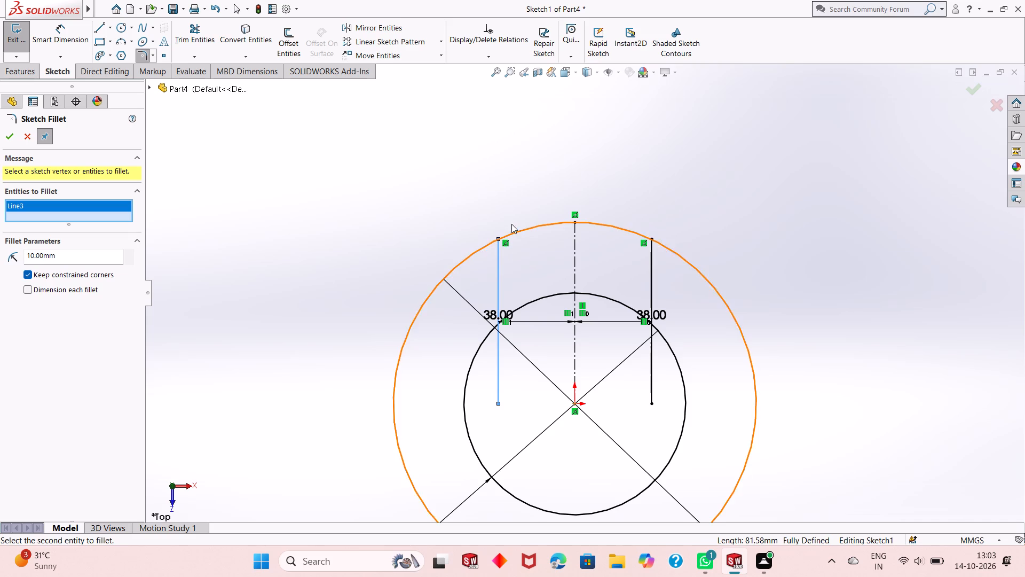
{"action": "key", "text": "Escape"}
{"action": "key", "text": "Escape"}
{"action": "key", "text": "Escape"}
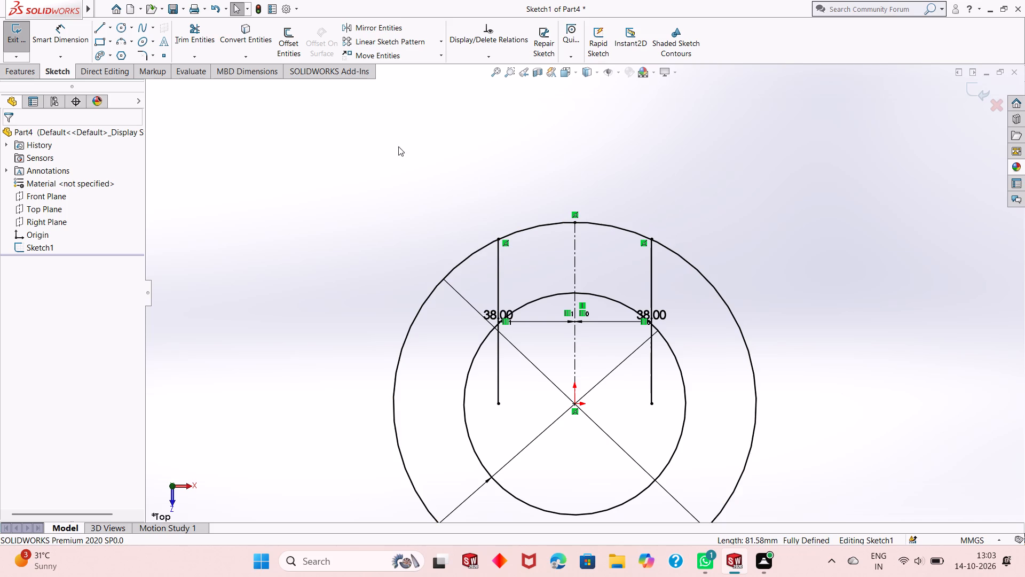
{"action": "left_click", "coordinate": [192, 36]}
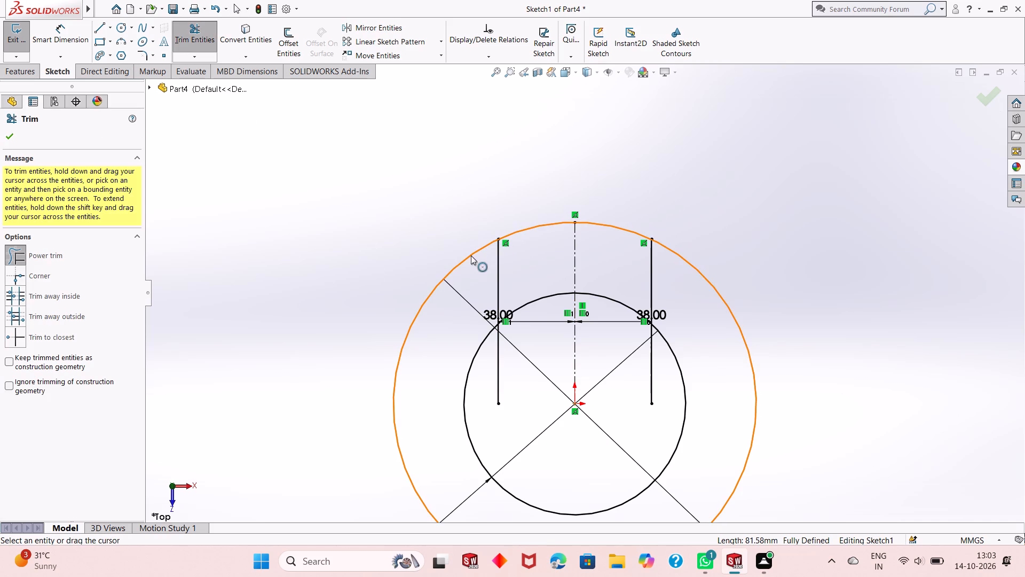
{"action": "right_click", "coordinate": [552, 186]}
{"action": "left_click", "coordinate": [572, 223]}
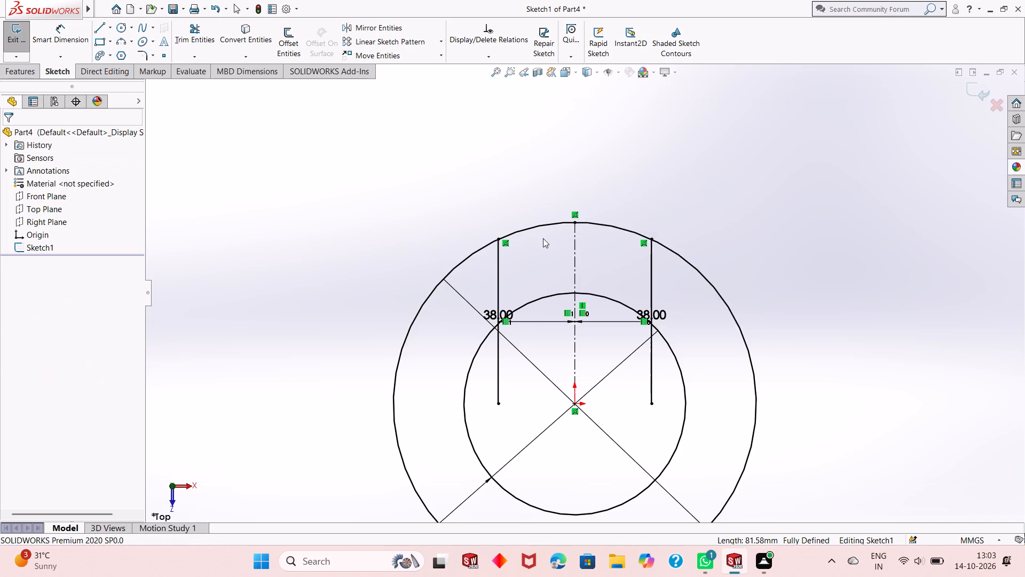
Trim away the large portion of the 180 mm circle outside the offset lines, keeping only the upper arc between them.
{"action": "scroll", "coordinate": [543, 240], "scroll_direction": "down", "scroll_amount": 11}
{"action": "scroll", "coordinate": [454, 264], "scroll_direction": "down", "scroll_amount": 4}
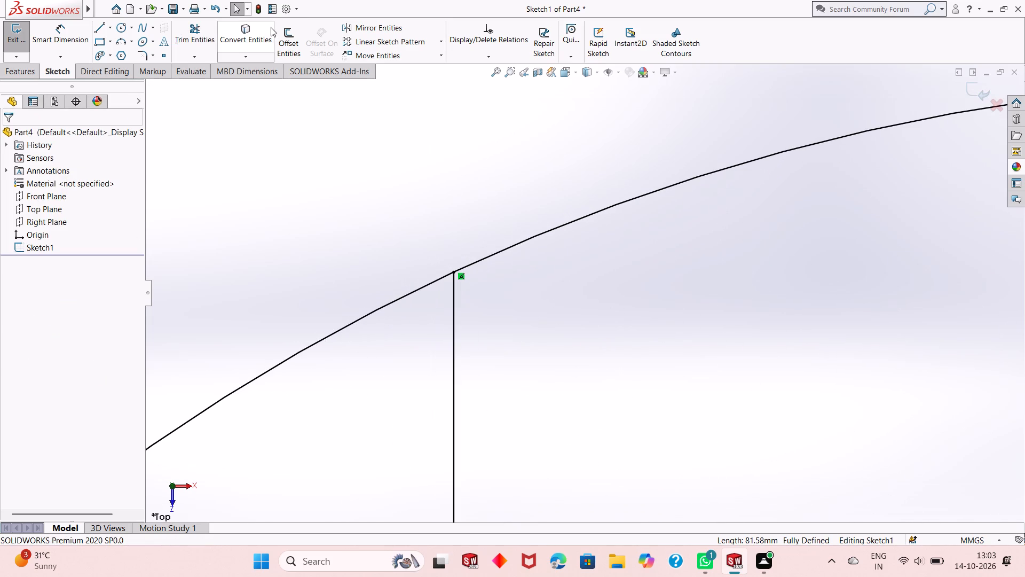
{"action": "left_click", "coordinate": [208, 43]}
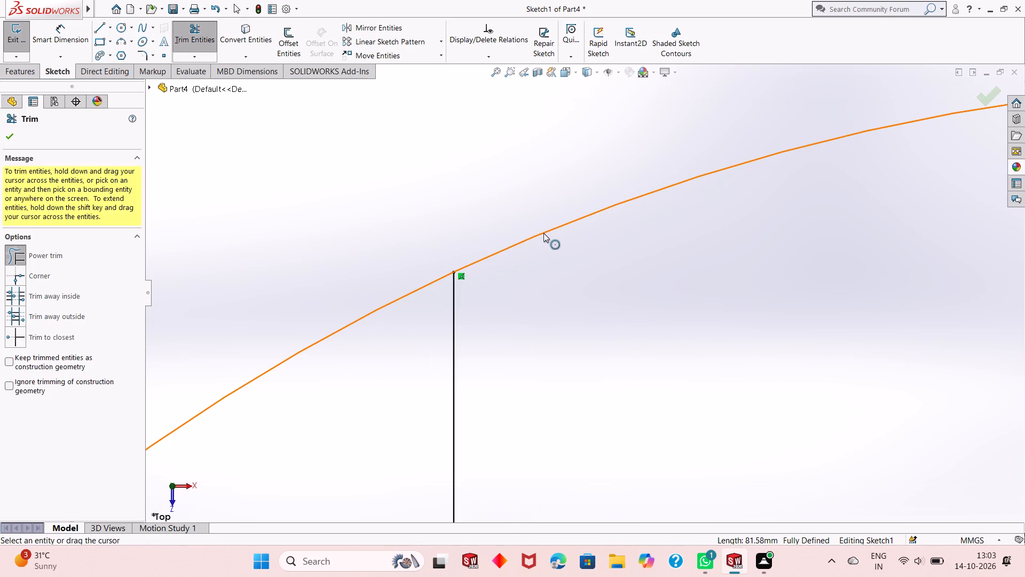
{"action": "left_click", "coordinate": [543, 233]}
{"action": "left_click", "coordinate": [519, 243]}
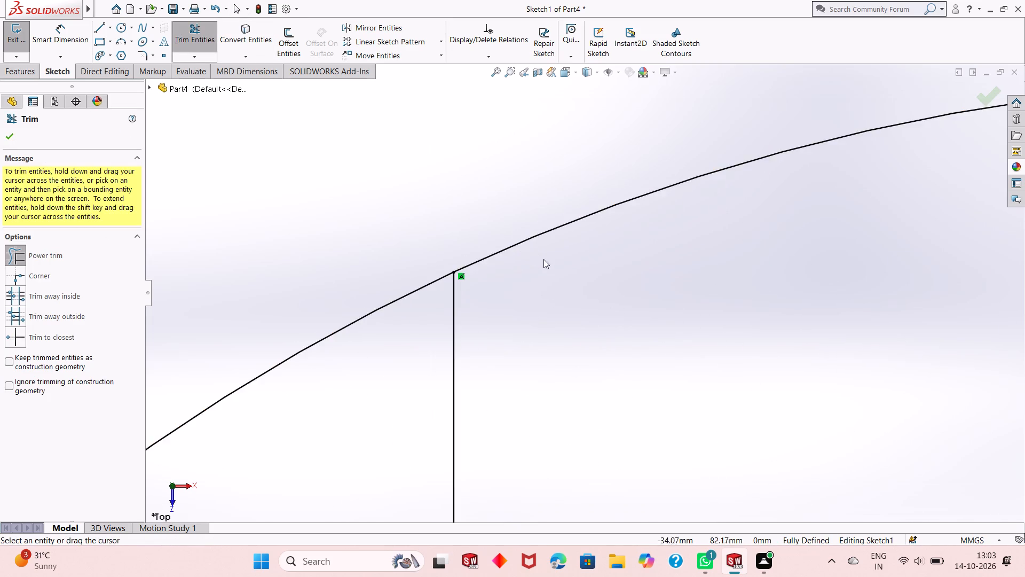
{"action": "scroll", "coordinate": [551, 259], "scroll_direction": "up", "scroll_amount": 18}
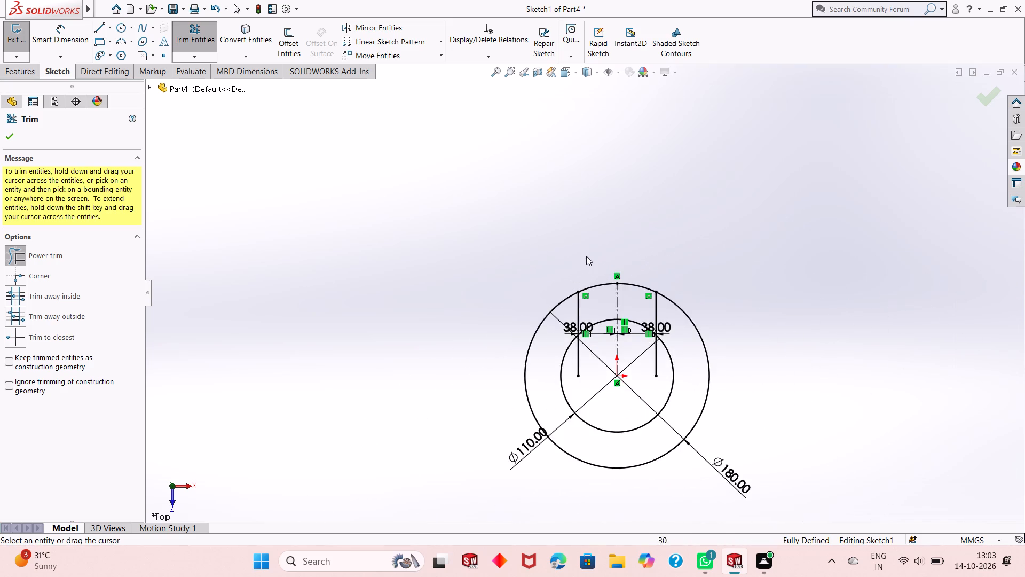
{"action": "scroll", "coordinate": [586, 256], "scroll_direction": "up", "scroll_amount": 1}
{"action": "scroll", "coordinate": [683, 371], "scroll_direction": "down", "scroll_amount": 4}
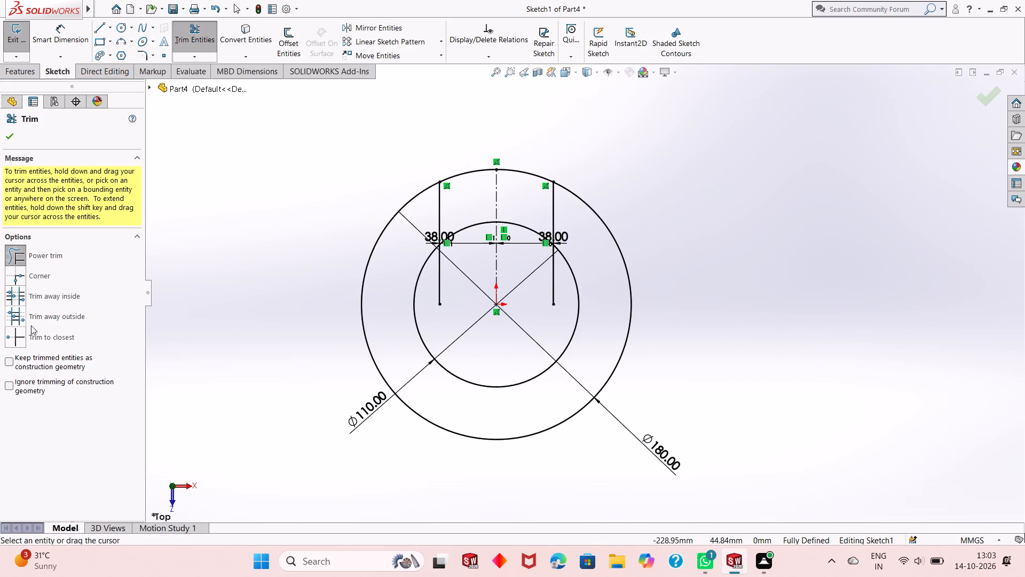
{"action": "left_click", "coordinate": [14, 333]}
{"action": "left_click", "coordinate": [434, 185]}
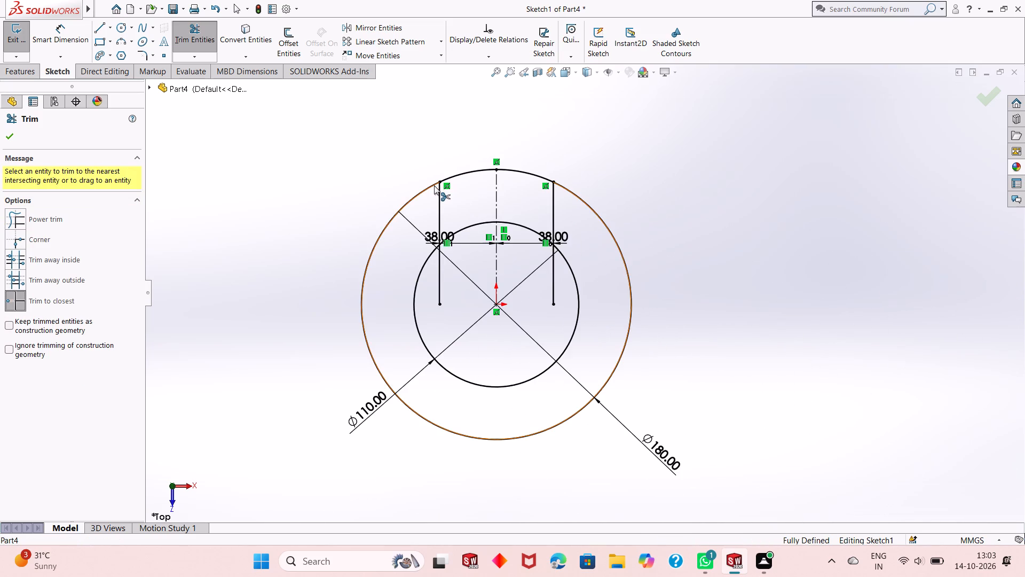
{"action": "right_click", "coordinate": [608, 167]}
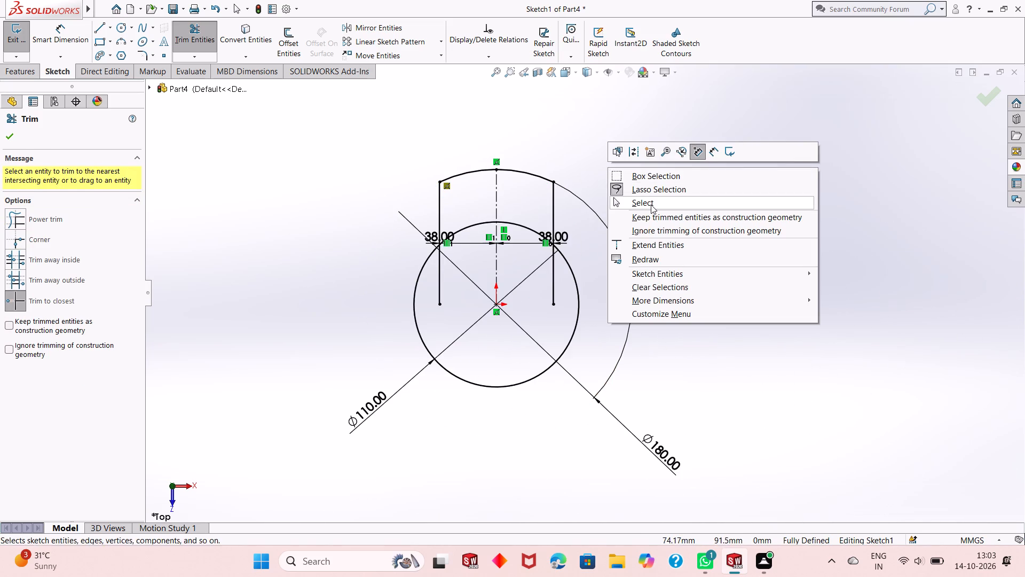
{"action": "left_click", "coordinate": [651, 205]}
Add 10 mm sketch fillets at both upper corners where the offset lines meet the 180 mm diameter arc.
{"action": "scroll", "coordinate": [413, 143], "scroll_direction": "down", "scroll_amount": 3}
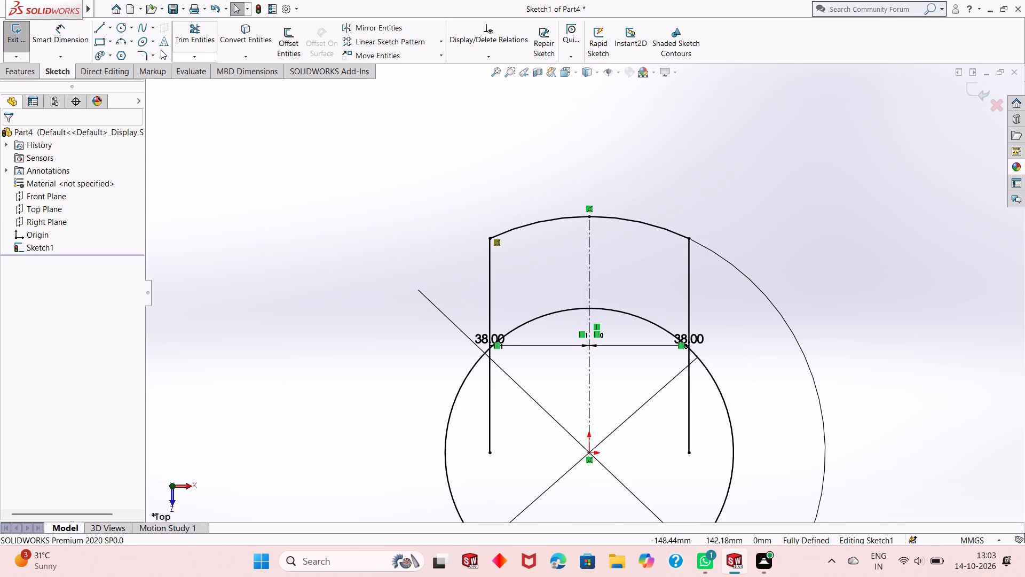
{"action": "left_click", "coordinate": [143, 59]}
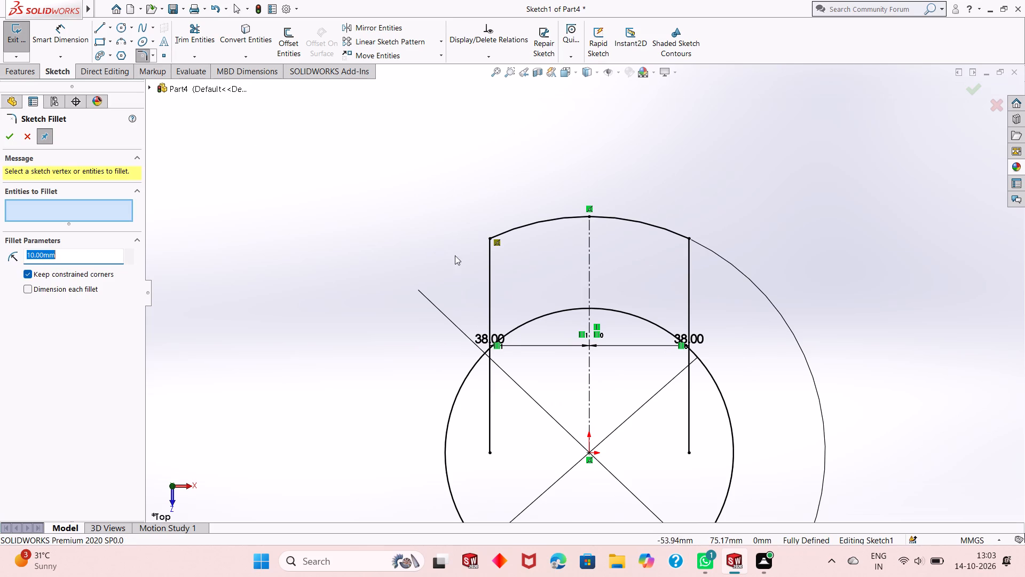
{"action": "left_click", "coordinate": [491, 243]}
{"action": "left_click", "coordinate": [504, 231]}
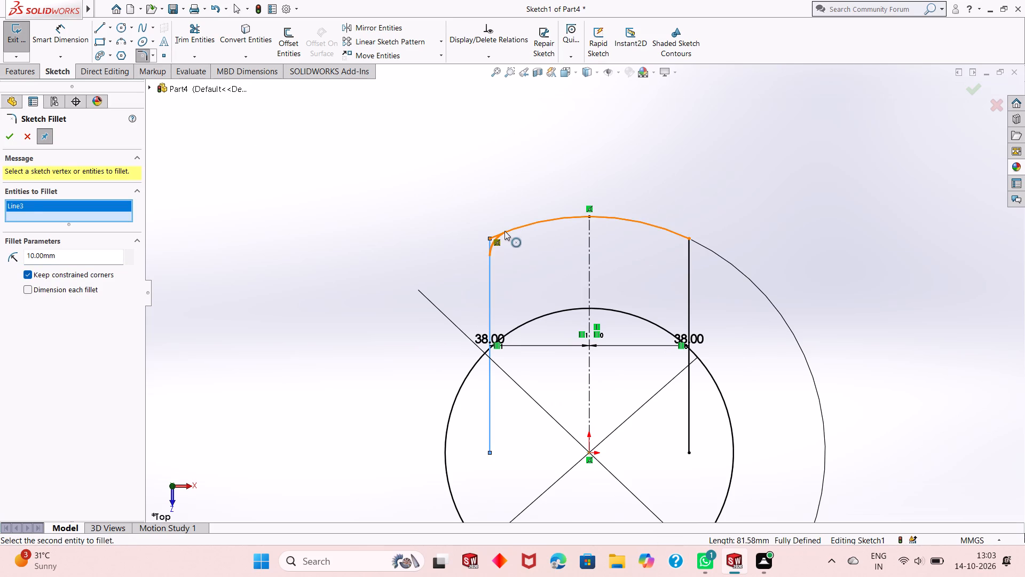
{"action": "left_click", "coordinate": [660, 227]}
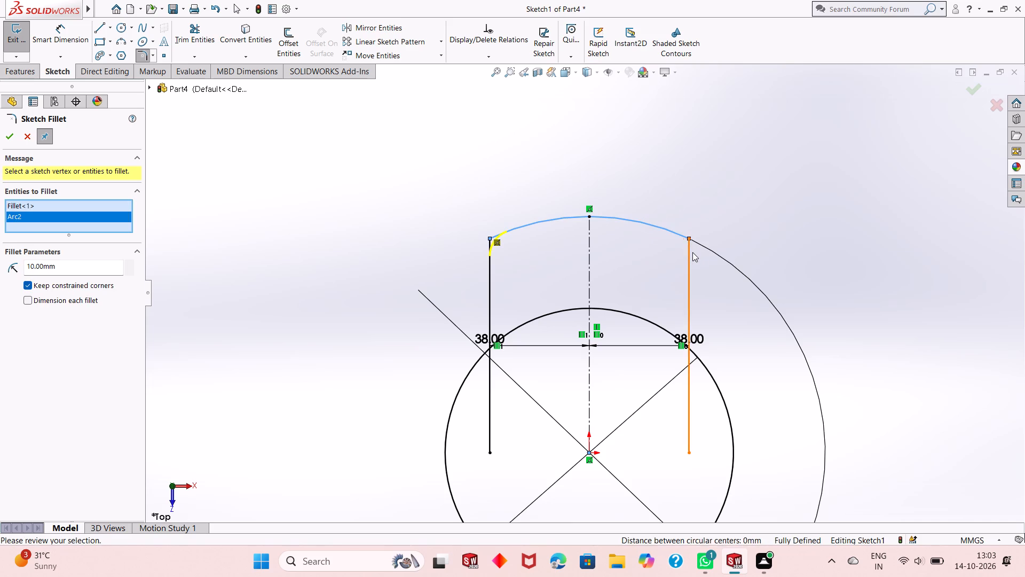
{"action": "left_click", "coordinate": [692, 252]}
{"action": "left_click", "coordinate": [691, 251]}
{"action": "right_click", "coordinate": [740, 190]}
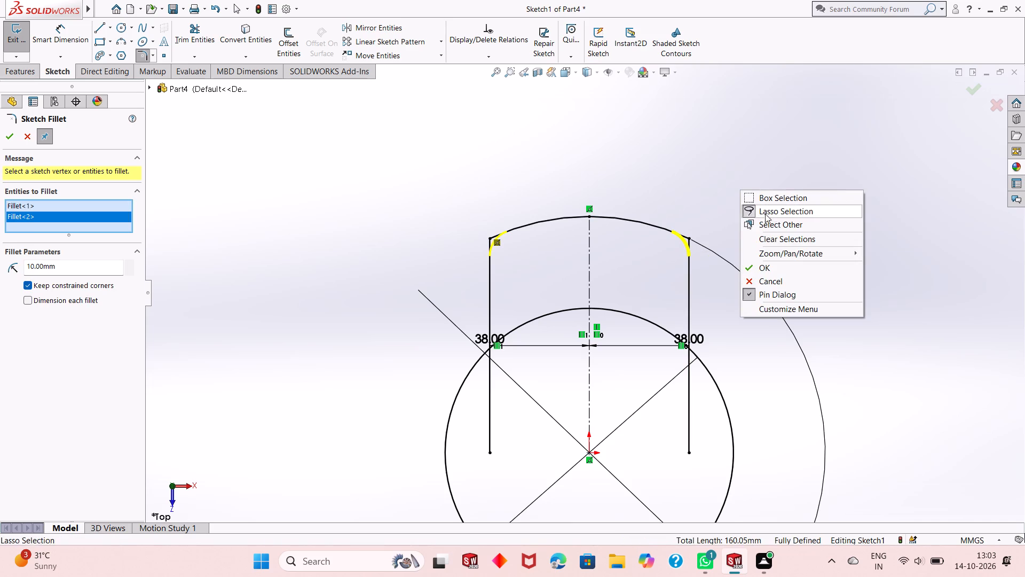
{"action": "left_click", "coordinate": [768, 268]}
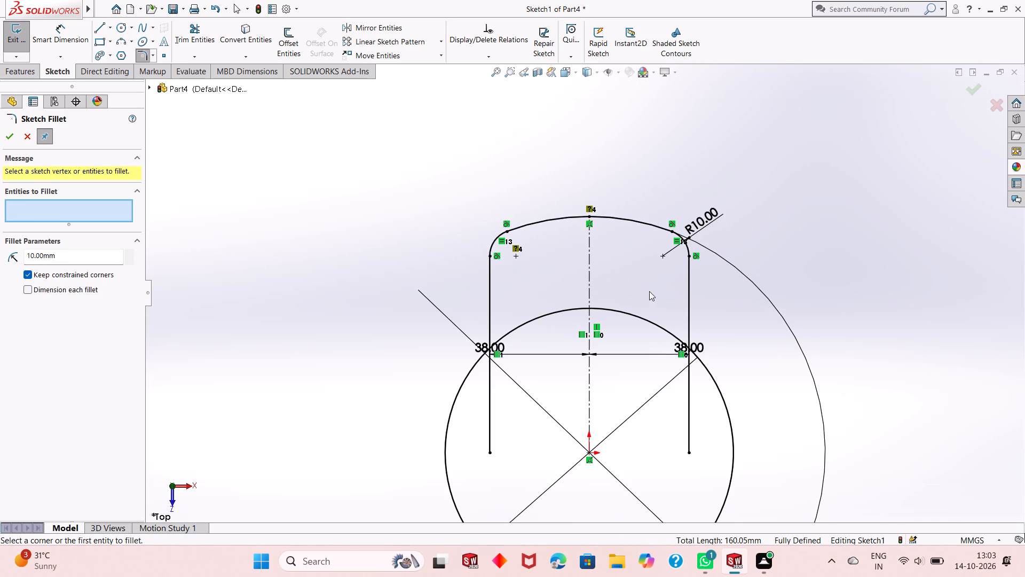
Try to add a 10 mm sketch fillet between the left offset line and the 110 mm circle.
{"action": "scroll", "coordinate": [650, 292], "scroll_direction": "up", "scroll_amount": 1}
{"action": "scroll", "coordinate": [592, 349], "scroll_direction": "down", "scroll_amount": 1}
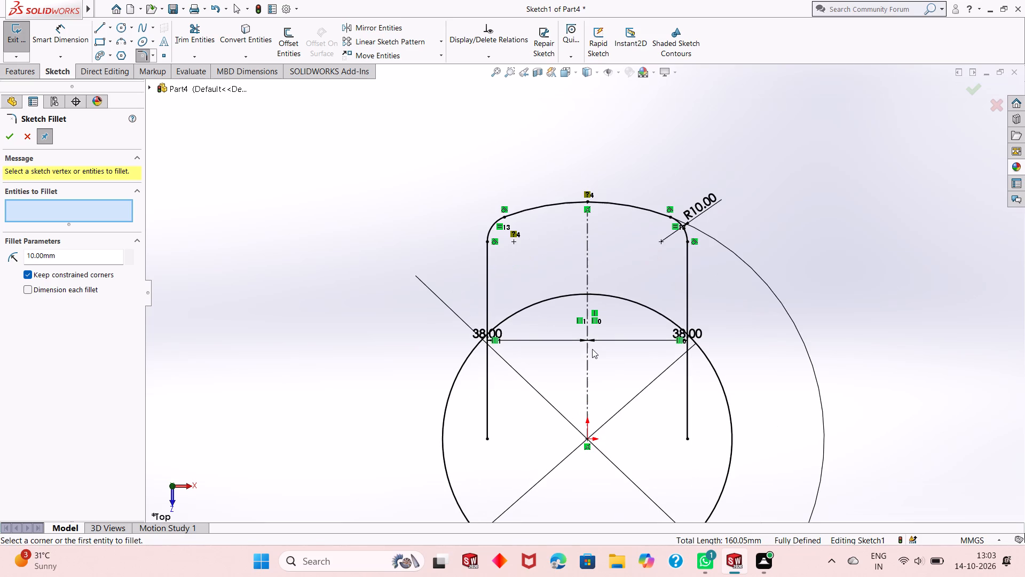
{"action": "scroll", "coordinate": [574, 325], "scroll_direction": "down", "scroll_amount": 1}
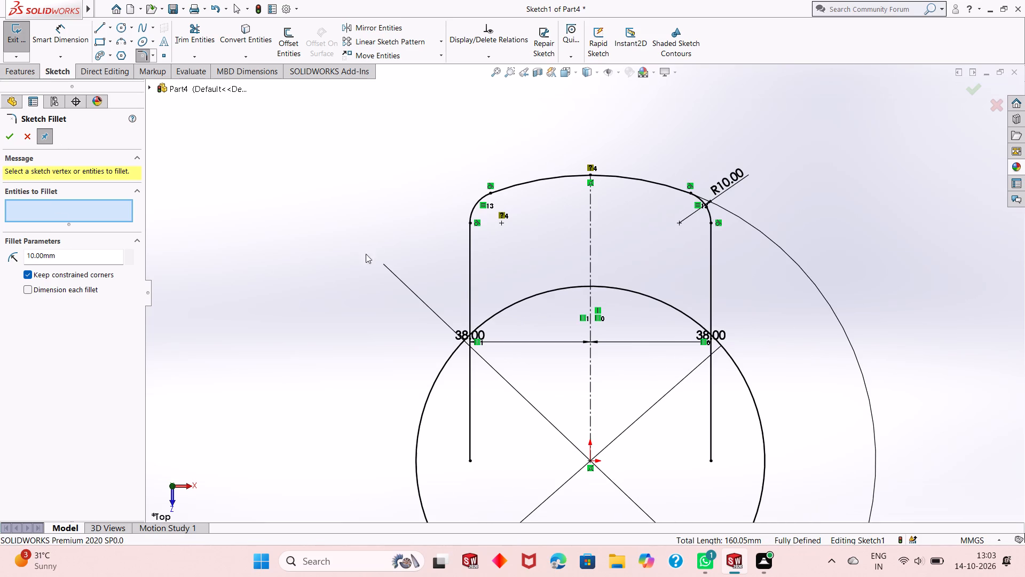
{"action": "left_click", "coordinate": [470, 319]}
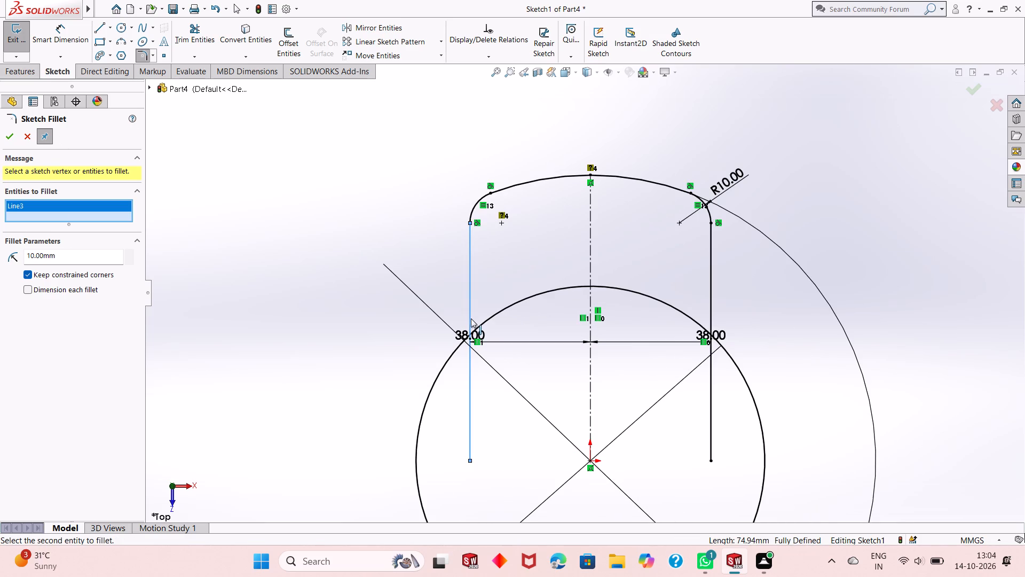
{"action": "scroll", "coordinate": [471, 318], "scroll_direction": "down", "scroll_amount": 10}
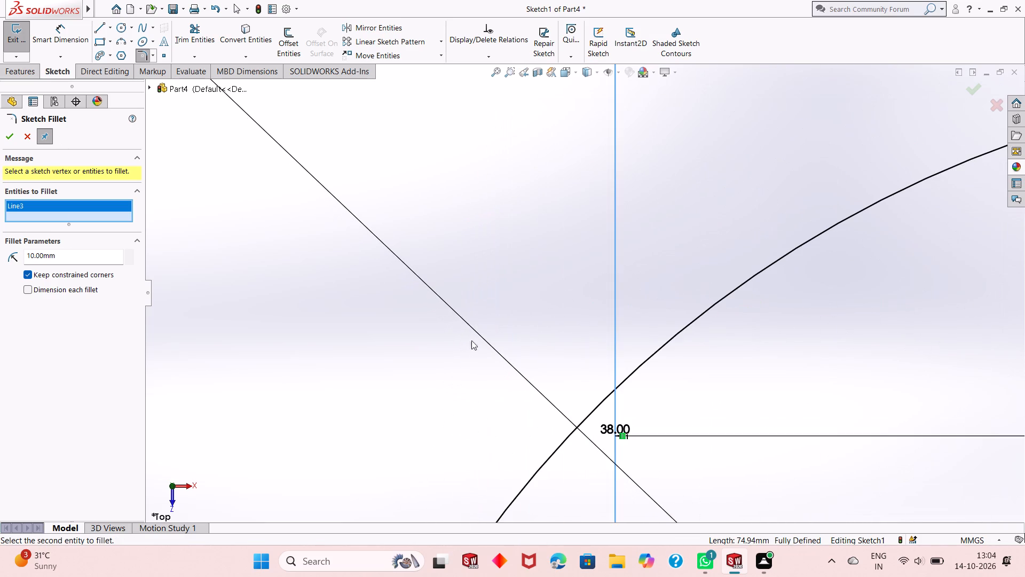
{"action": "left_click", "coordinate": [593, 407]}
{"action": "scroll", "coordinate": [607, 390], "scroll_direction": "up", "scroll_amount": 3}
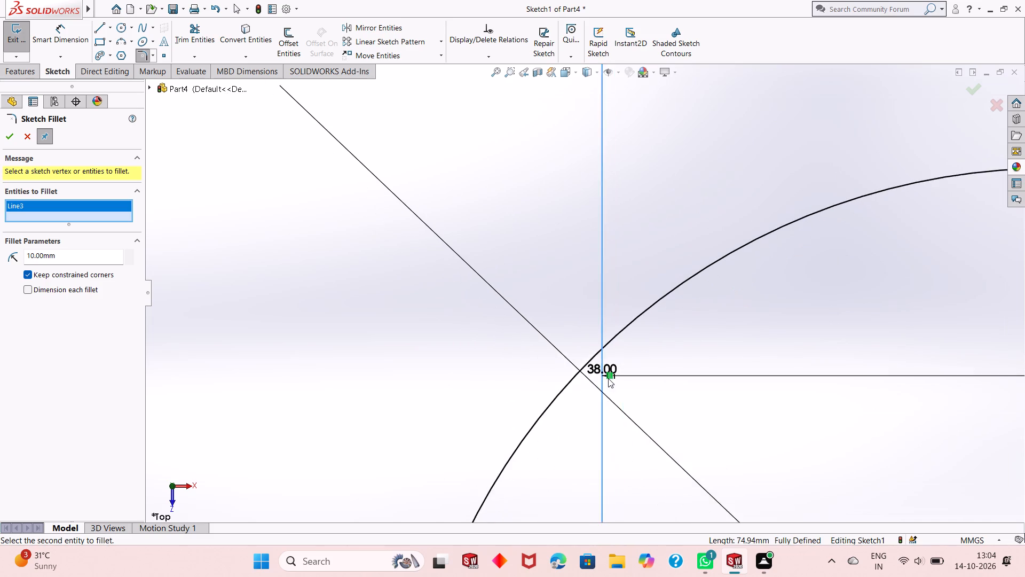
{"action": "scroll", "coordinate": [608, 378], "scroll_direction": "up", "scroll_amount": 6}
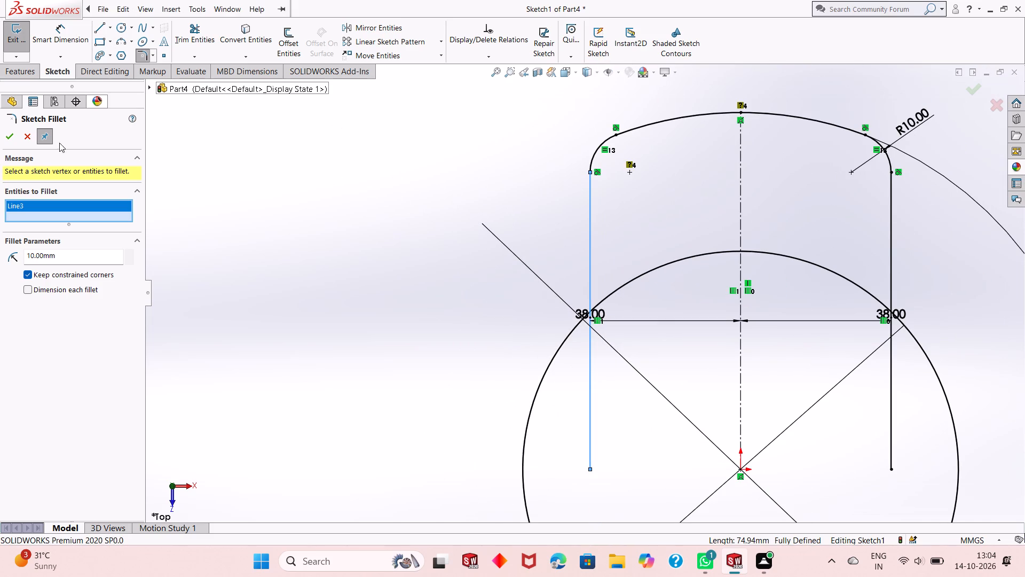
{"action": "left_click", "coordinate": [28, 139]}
Trim the lower ends of both offset lines that lie inside the 110 mm circle.
{"action": "left_click", "coordinate": [176, 51]}
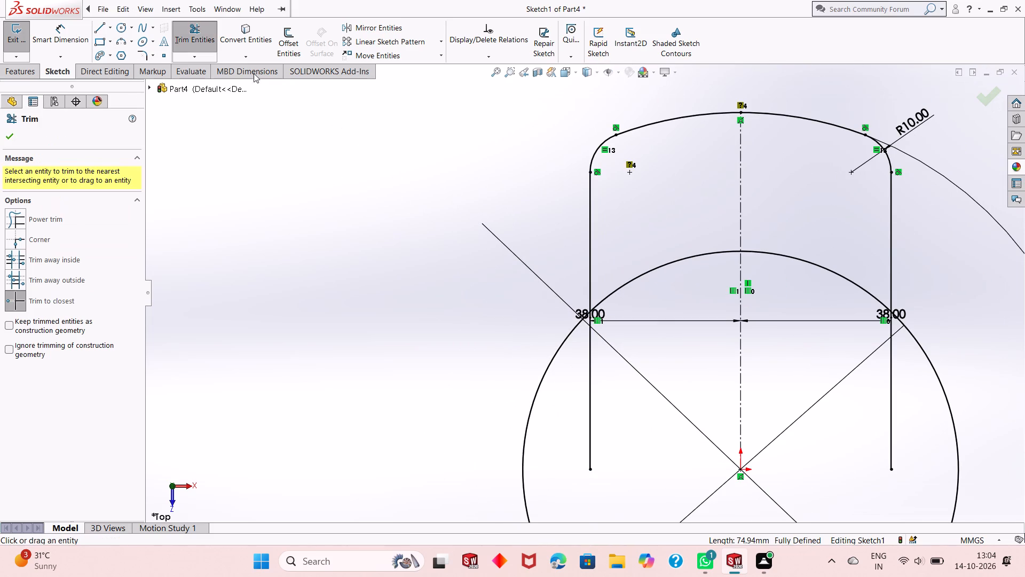
{"action": "left_click", "coordinate": [589, 357]}
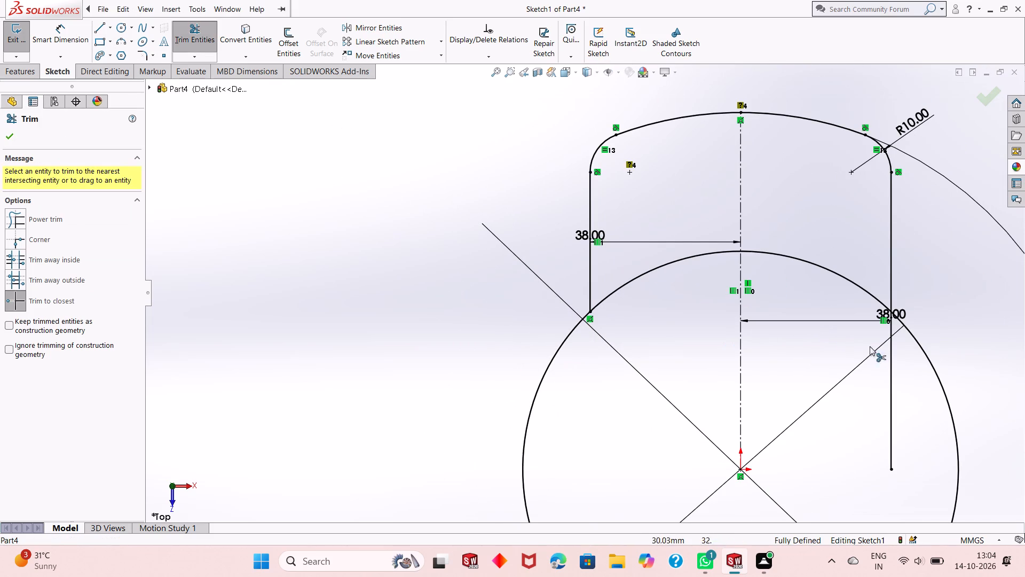
{"action": "left_click", "coordinate": [892, 379]}
{"action": "right_click", "coordinate": [914, 264]}
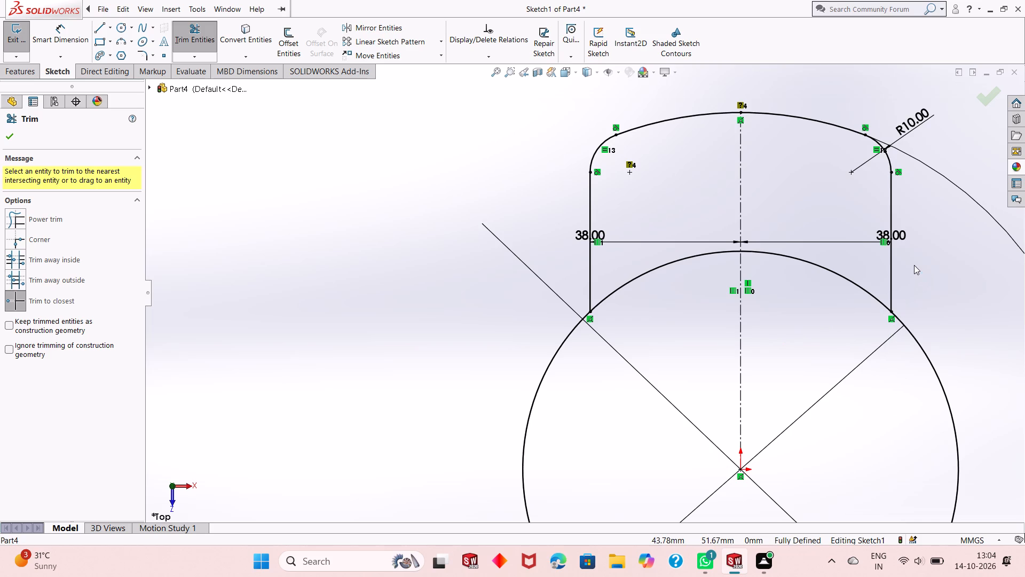
{"action": "left_click", "coordinate": [920, 297]}
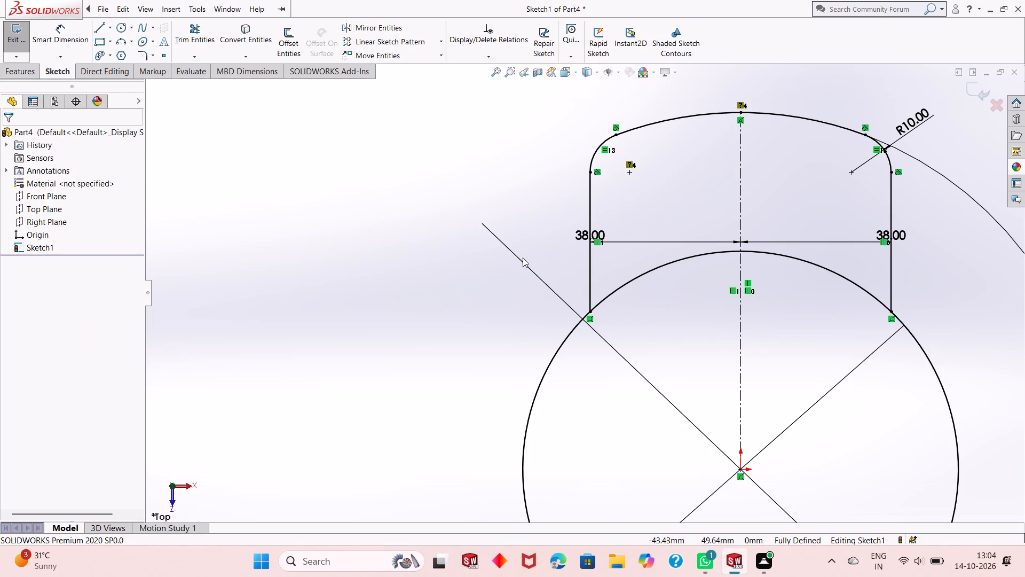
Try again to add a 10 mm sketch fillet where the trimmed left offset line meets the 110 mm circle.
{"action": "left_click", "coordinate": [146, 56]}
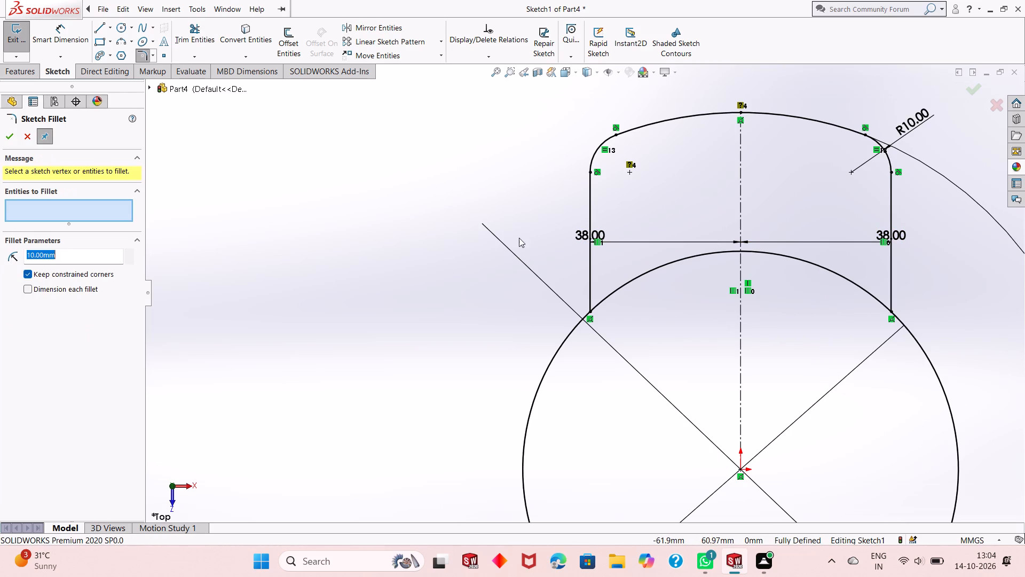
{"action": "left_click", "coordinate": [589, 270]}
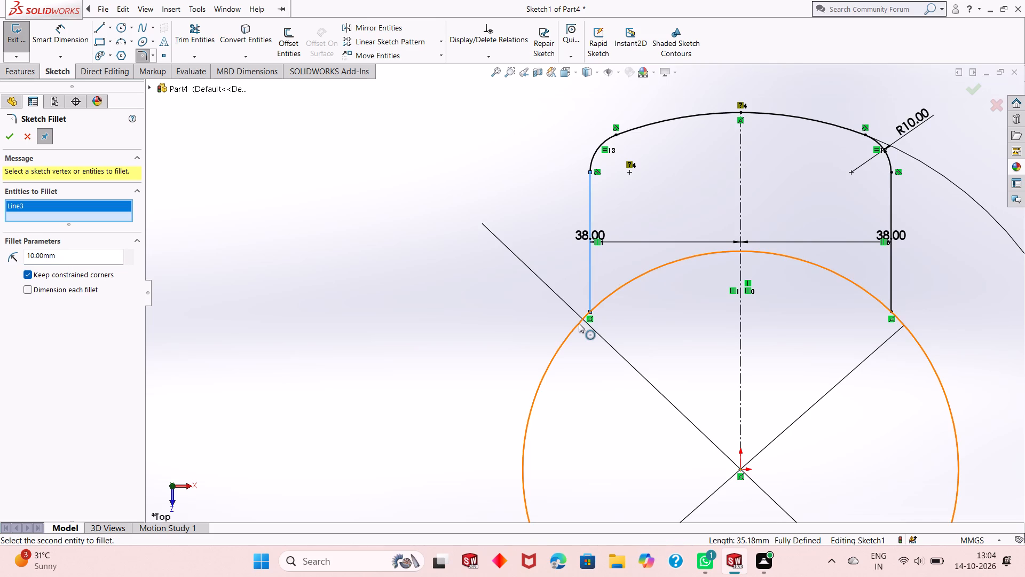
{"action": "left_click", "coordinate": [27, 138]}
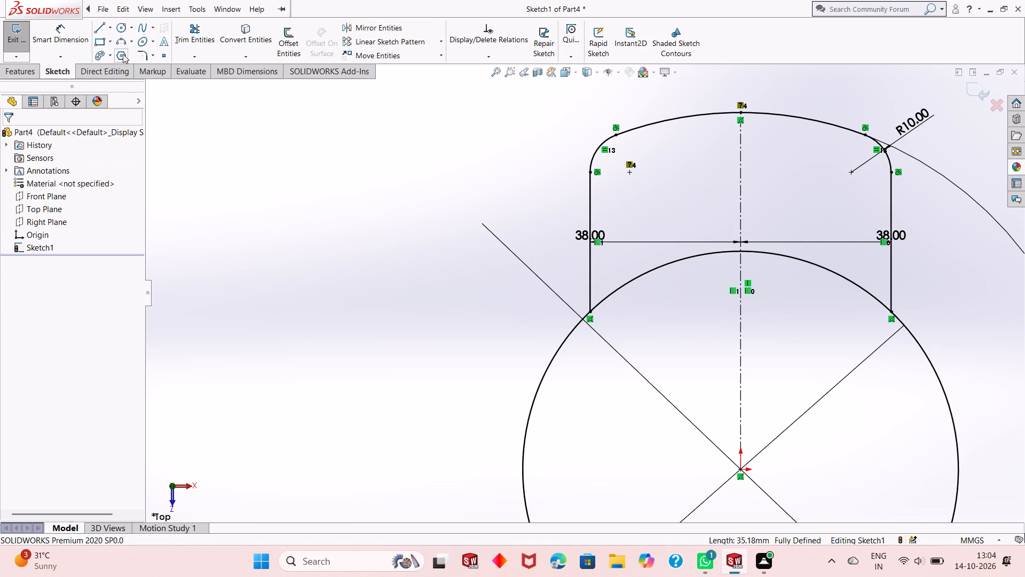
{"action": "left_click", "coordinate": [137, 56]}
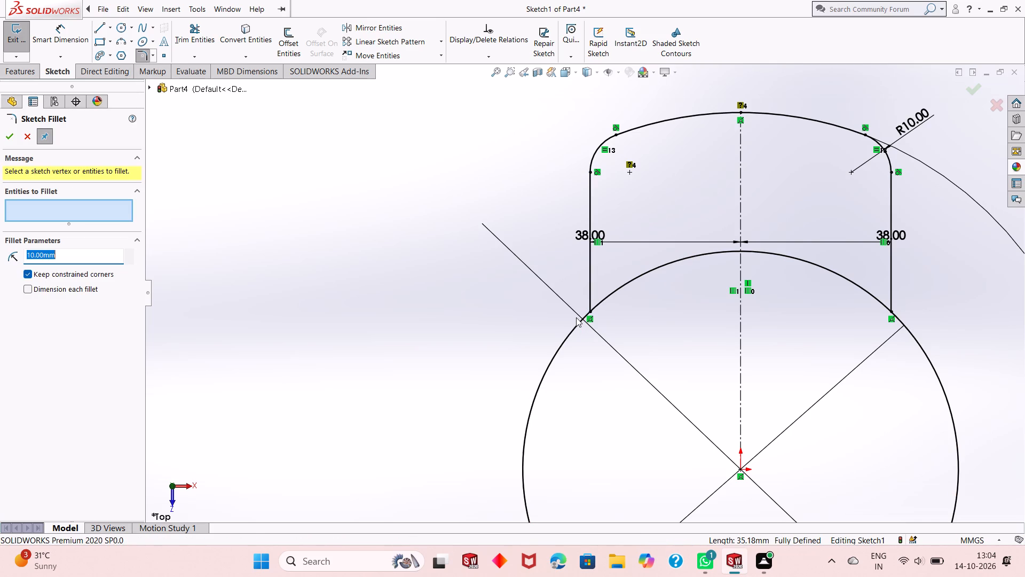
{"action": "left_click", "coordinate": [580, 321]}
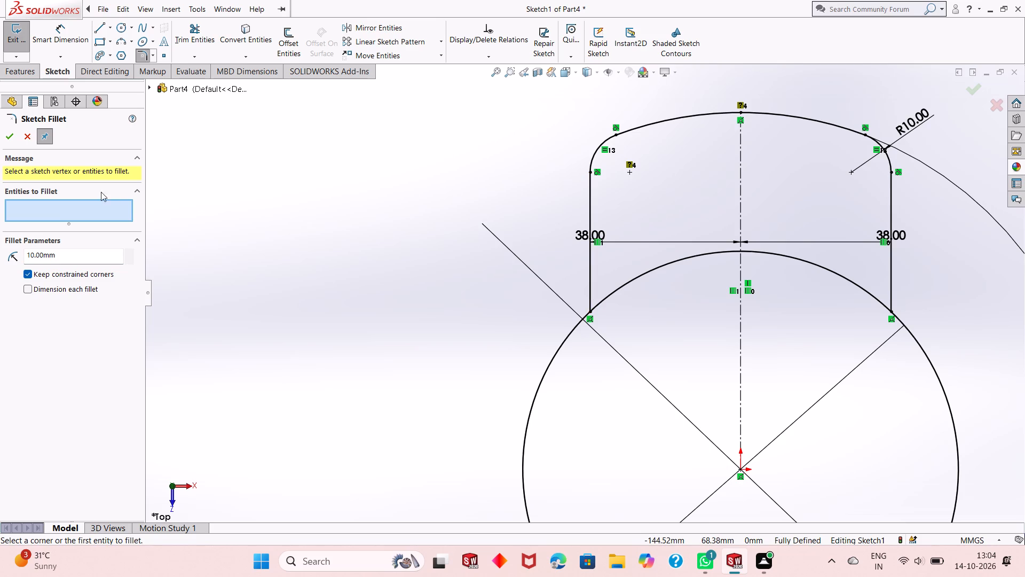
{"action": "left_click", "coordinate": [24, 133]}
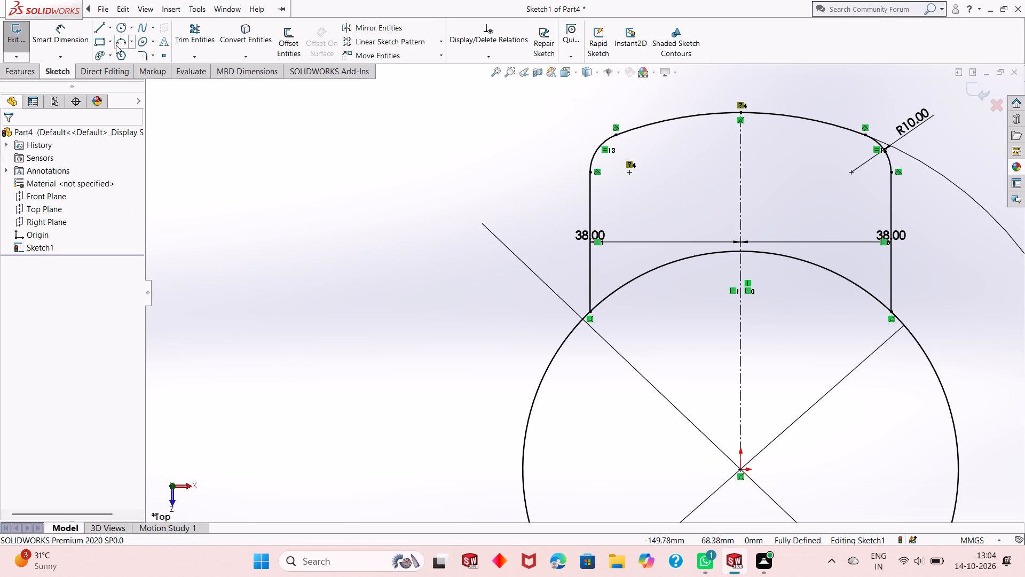
Draw a three-point arc of 10 mm radius from the left offset line's lower part to the 110 mm circle.
{"action": "left_click", "coordinate": [116, 45]}
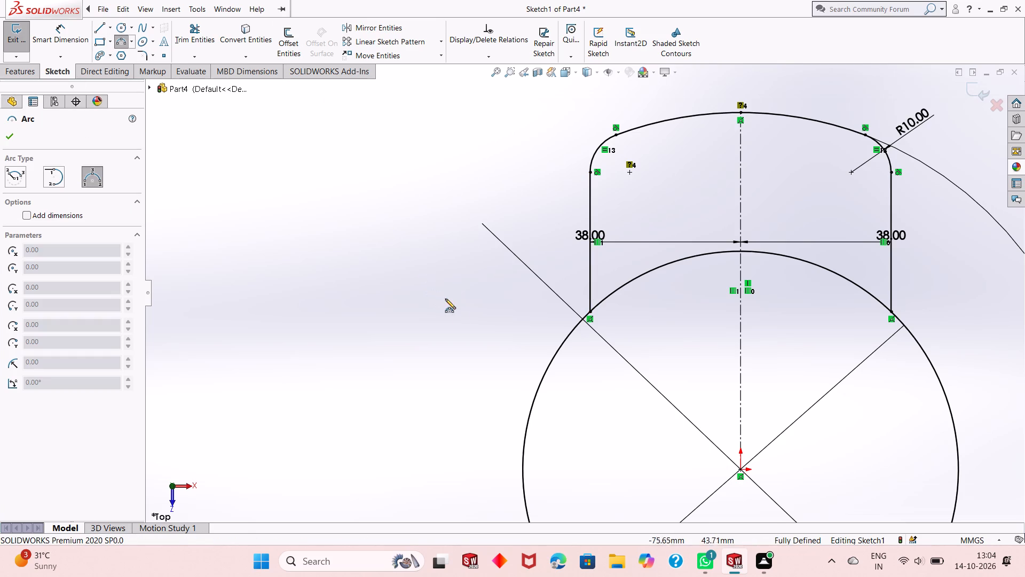
{"action": "scroll", "coordinate": [587, 313], "scroll_direction": "down", "scroll_amount": 1}
{"action": "left_click", "coordinate": [588, 279]}
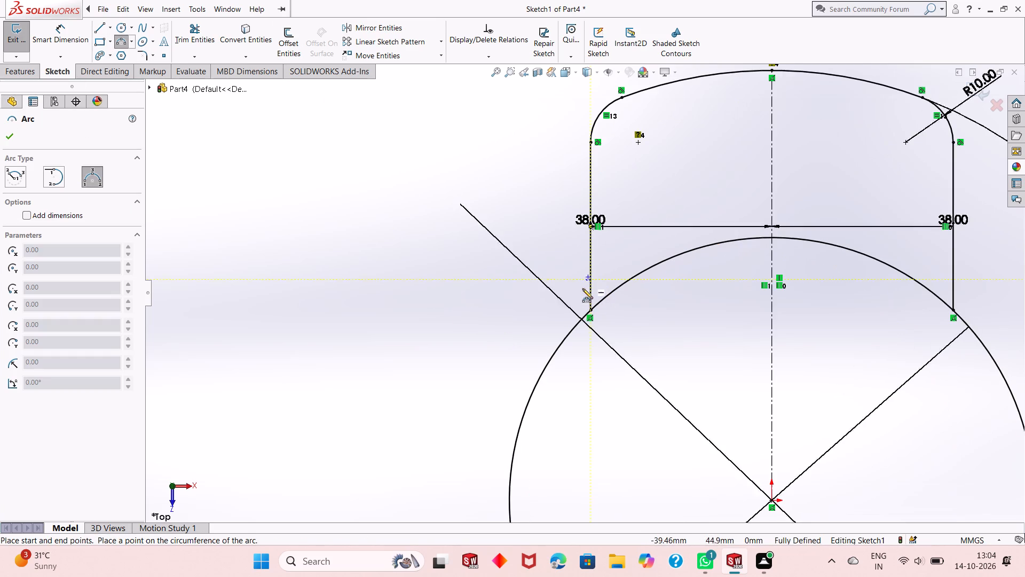
{"action": "left_click", "coordinate": [563, 338]}
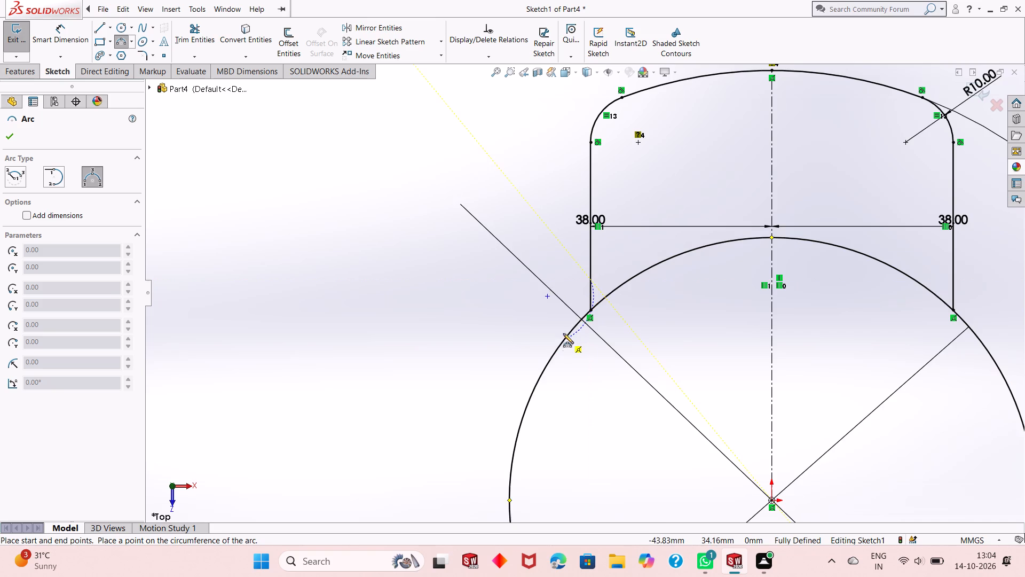
{"action": "type", "text": "10"}
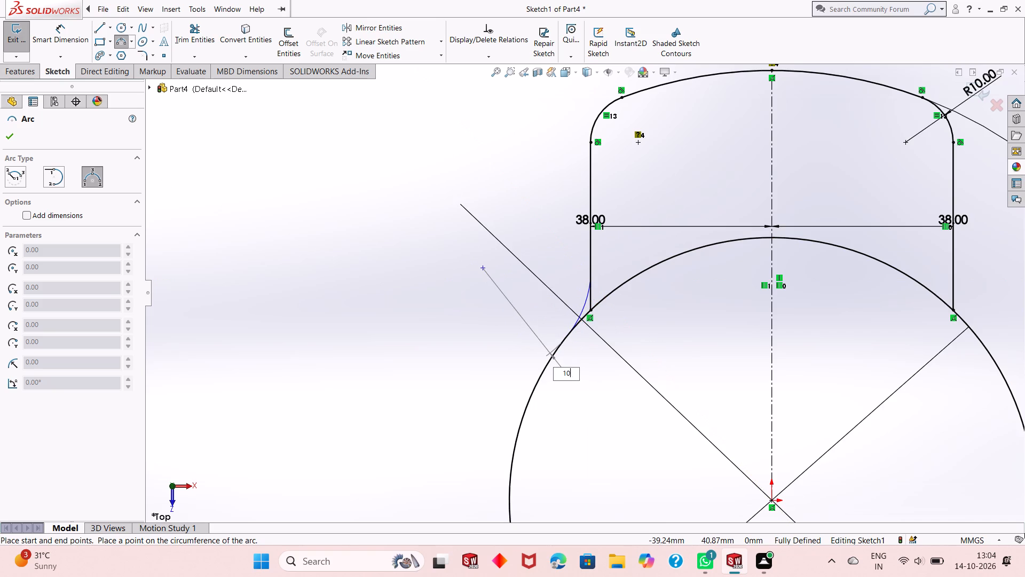
{"action": "key", "text": "Return"}
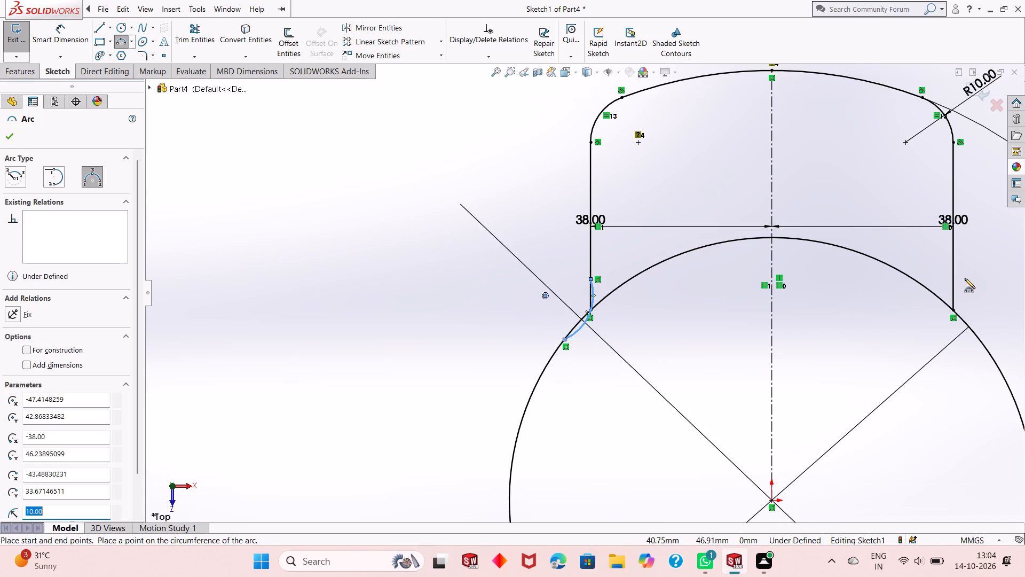
Draw a three-point arc of 10 mm radius from the right offset line's lower part to the 110 mm circle.
{"action": "left_click", "coordinate": [951, 269]}
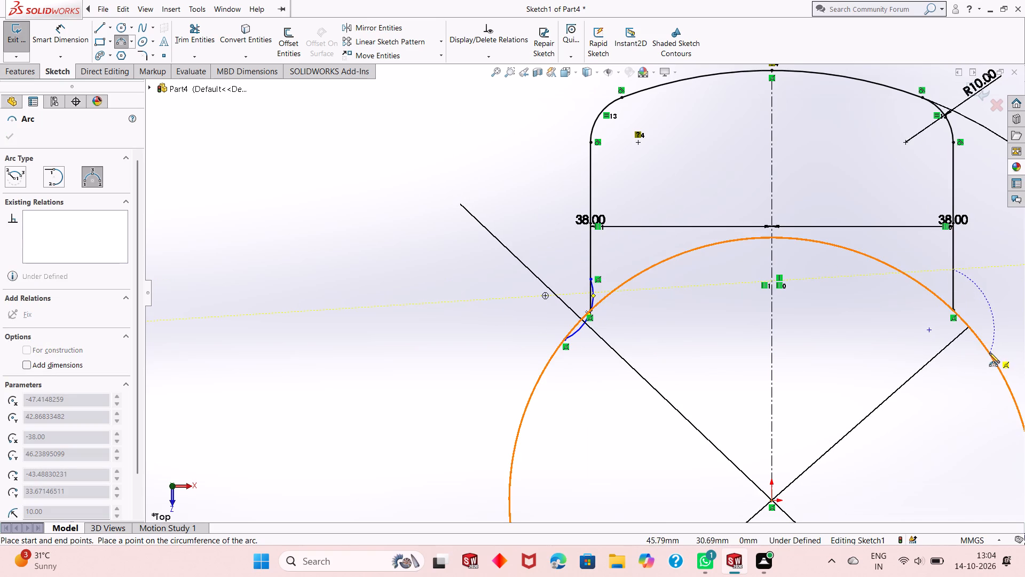
{"action": "left_click", "coordinate": [989, 353]}
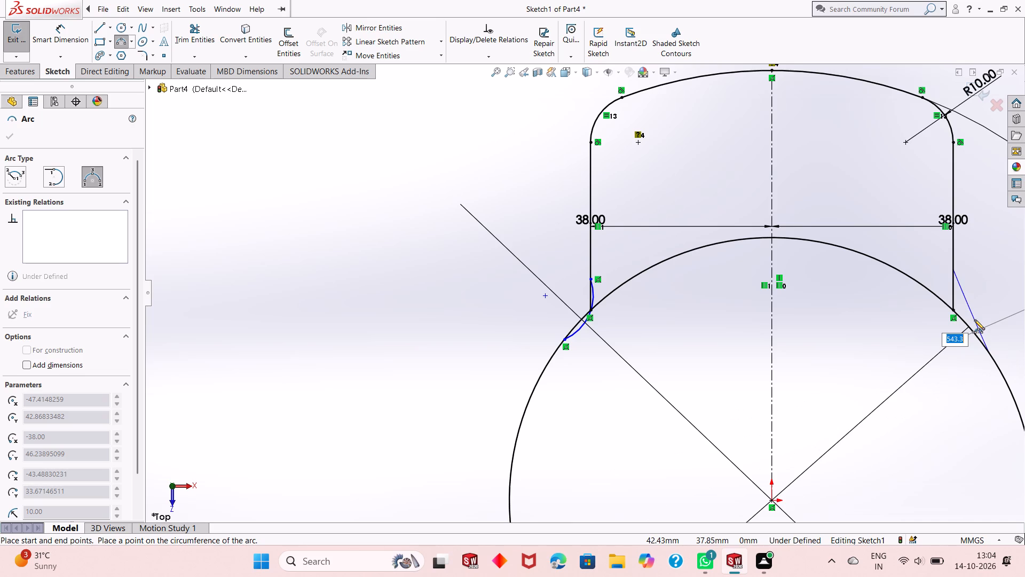
{"action": "type", "text": "10"}
{"action": "key", "text": "Return"}
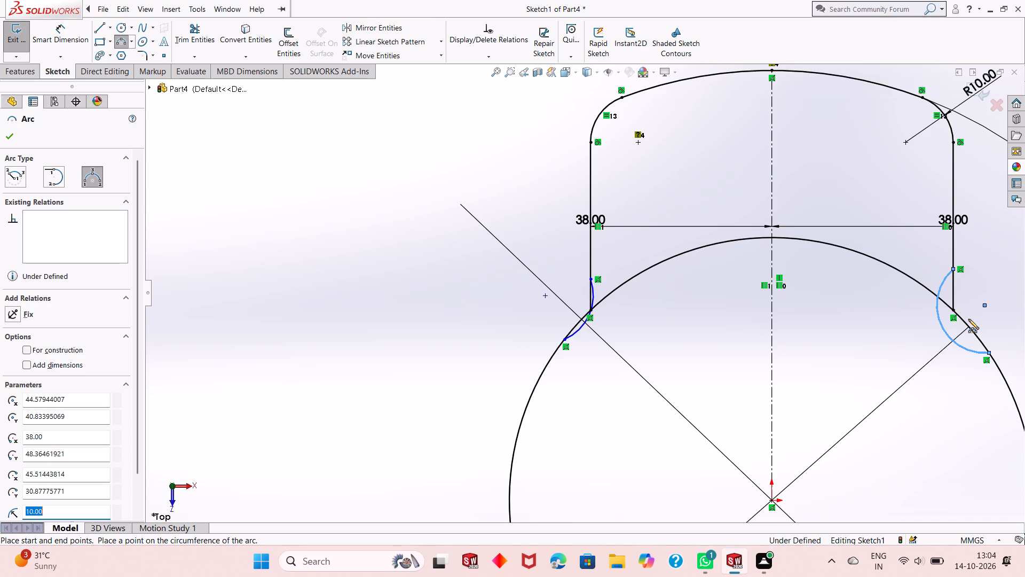
{"action": "right_click", "coordinate": [419, 257]}
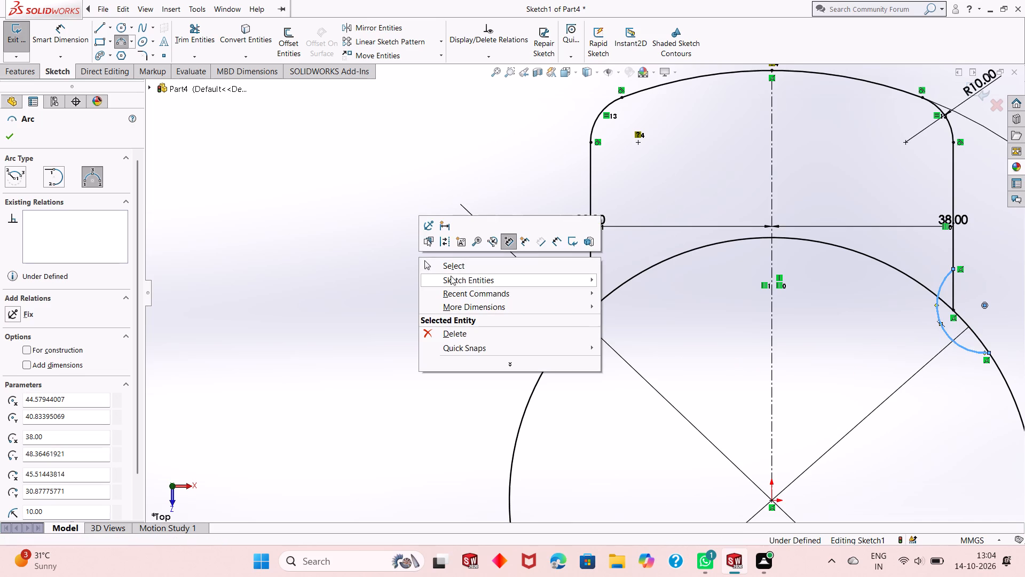
{"action": "left_click", "coordinate": [453, 269]}
Dimension the radius of the left lower arc as 10 mm.
{"action": "left_click", "coordinate": [52, 26]}
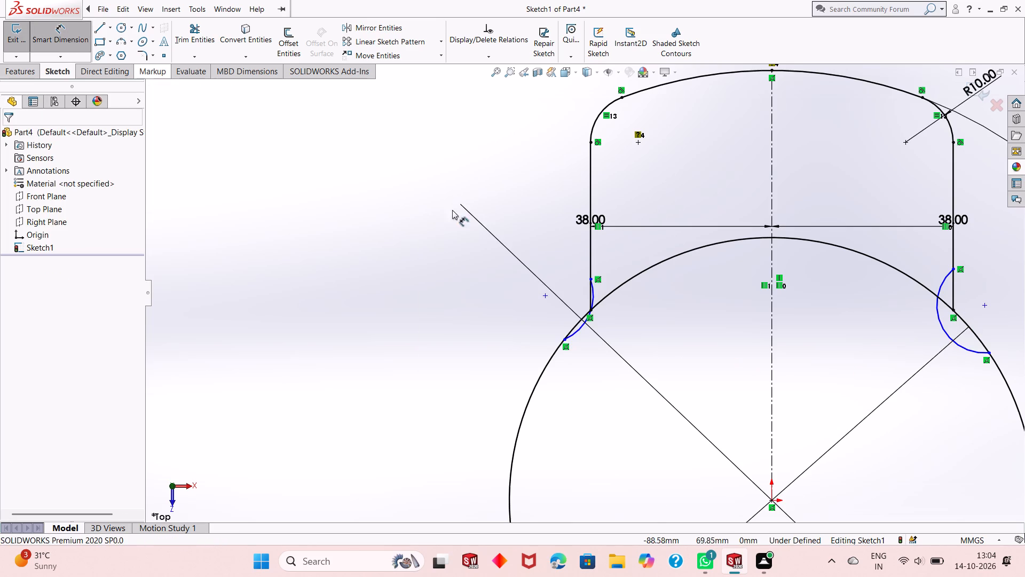
{"action": "left_click", "coordinate": [581, 330]}
{"action": "left_click", "coordinate": [600, 379]}
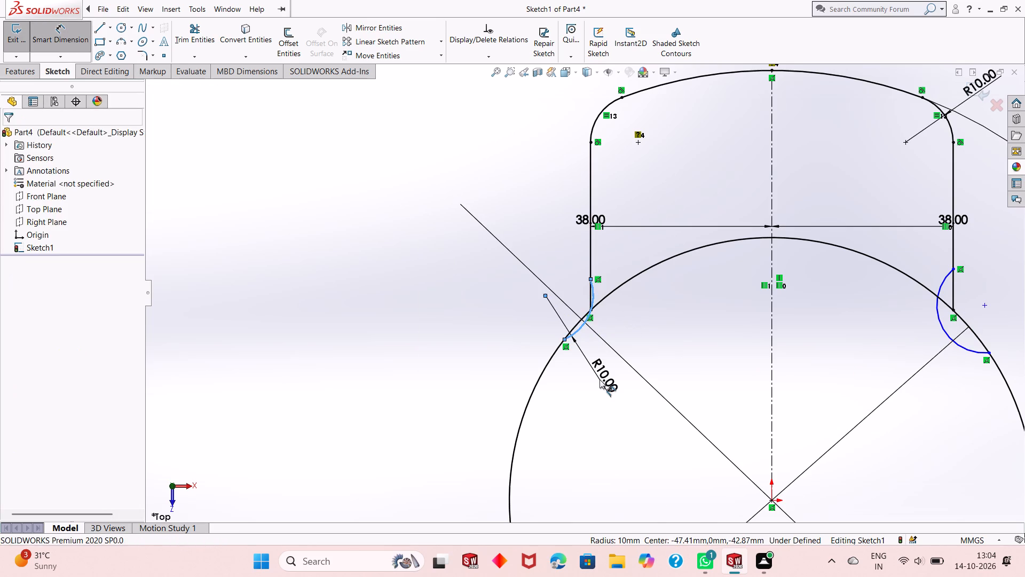
{"action": "key", "text": "Return"}
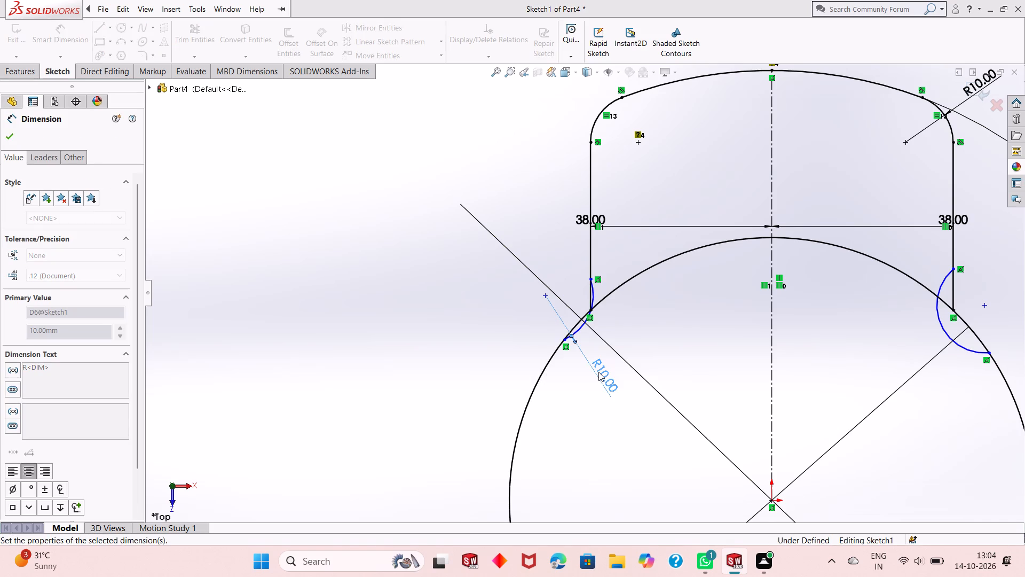
{"action": "scroll", "coordinate": [589, 325], "scroll_direction": "down", "scroll_amount": 1}
{"action": "right_click", "coordinate": [612, 319]}
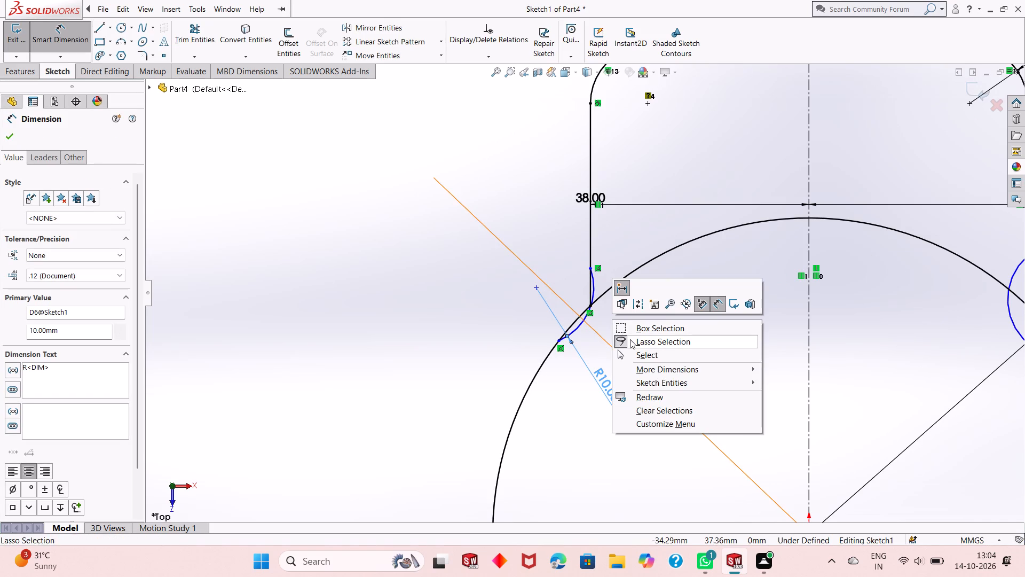
{"action": "left_click", "coordinate": [636, 356]}
Add an equal relation between the left and right lower arcs.
{"action": "left_click", "coordinate": [576, 332], "text": "ctrl"}
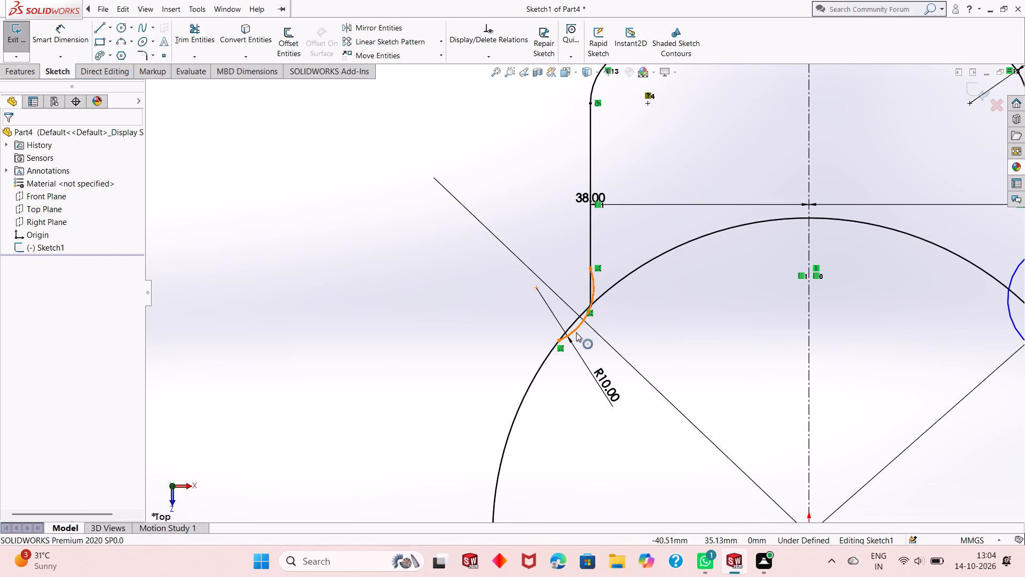
{"action": "left_click", "coordinate": [1012, 314], "text": "ctrl"}
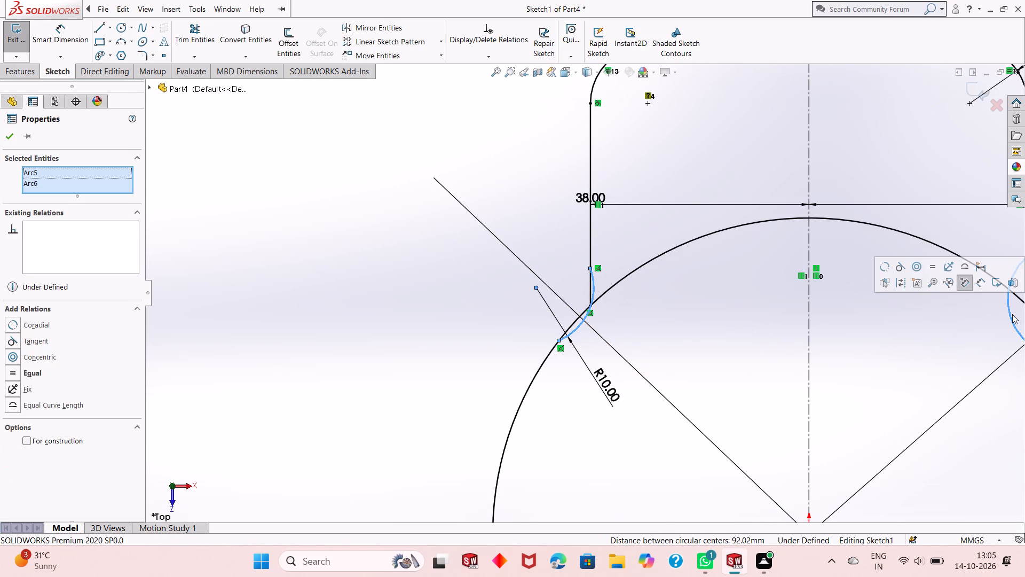
{"action": "left_click", "coordinate": [935, 267]}
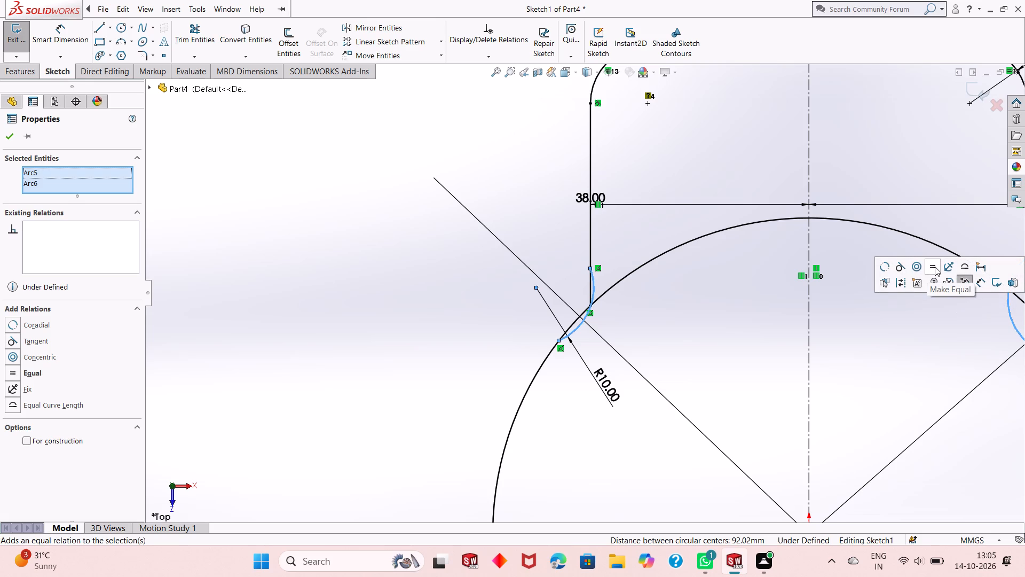
{"action": "scroll", "coordinate": [694, 328], "scroll_direction": "up", "scroll_amount": 4}
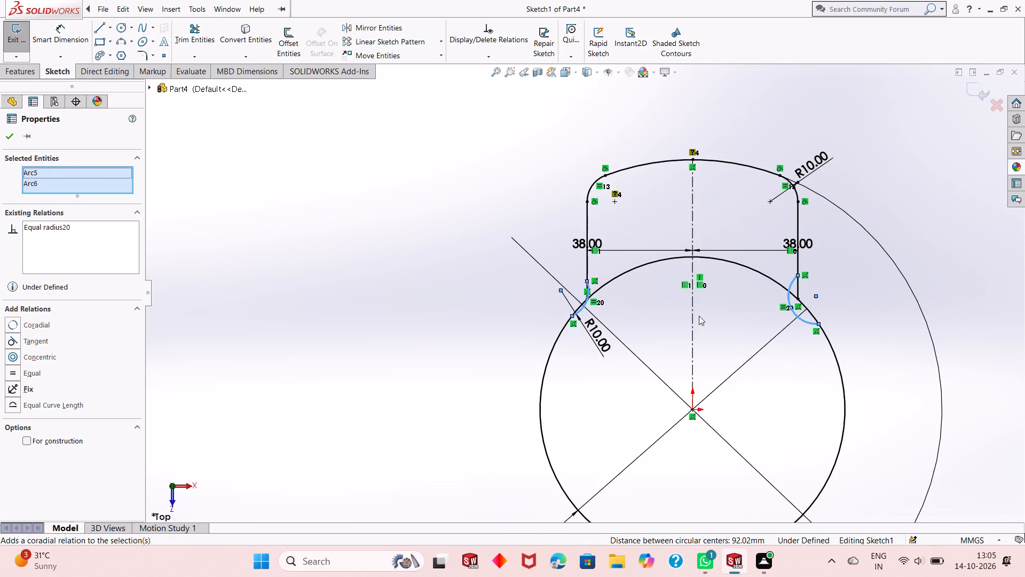
{"action": "key", "text": "Escape"}
{"action": "key", "text": "Escape"}
Make the left lower arc tangent to both the 110 mm circle and the left offset line.
{"action": "scroll", "coordinate": [717, 293], "scroll_direction": "down", "scroll_amount": 2}
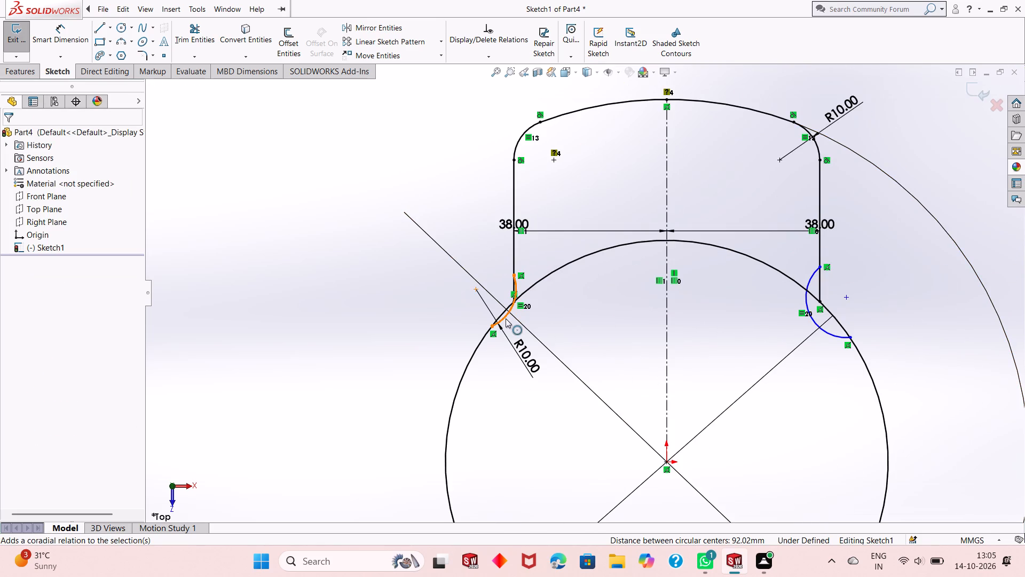
{"action": "left_click", "coordinate": [506, 318]}
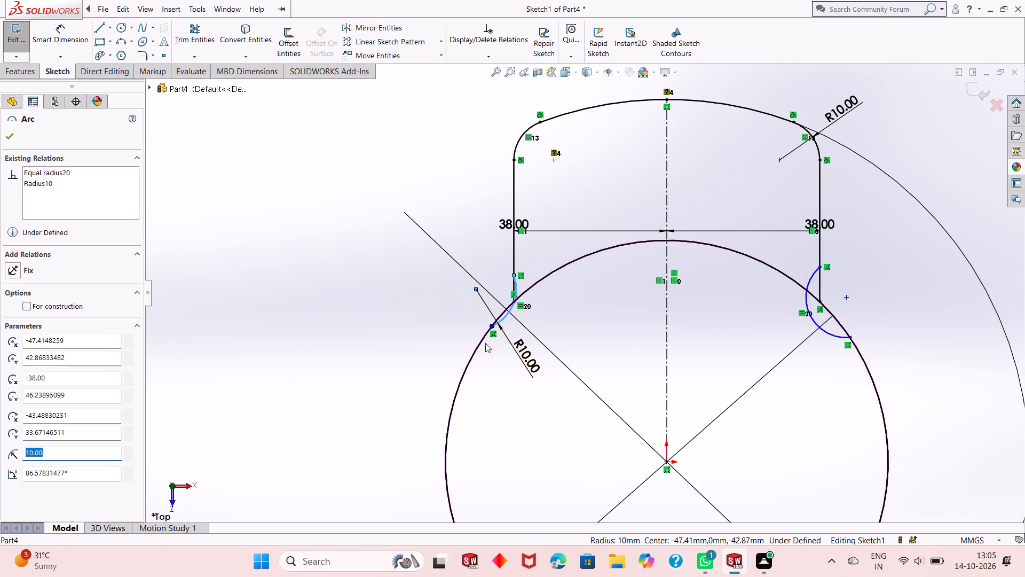
{"action": "left_click", "coordinate": [478, 345], "text": "ctrl"}
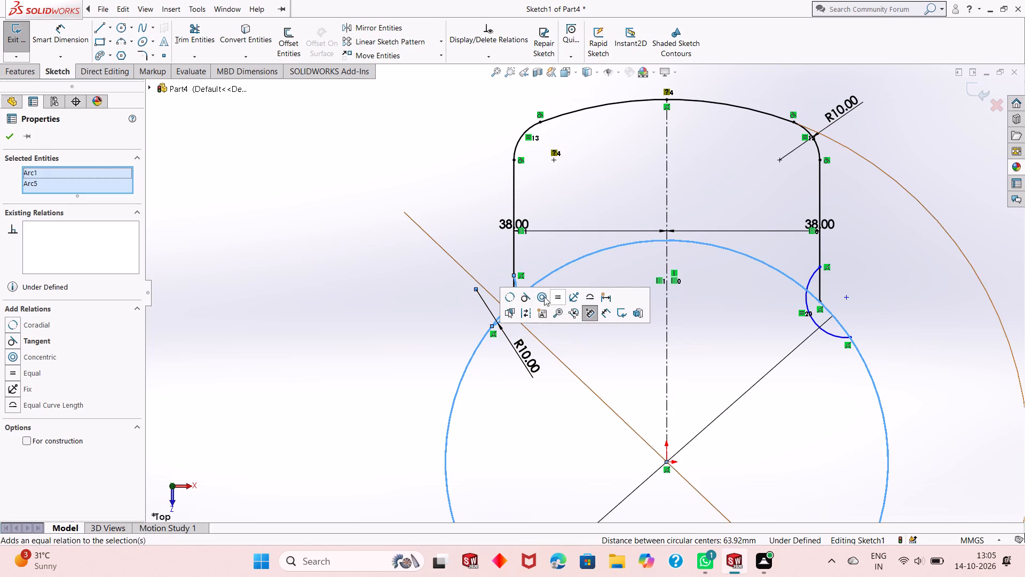
{"action": "left_click", "coordinate": [524, 295]}
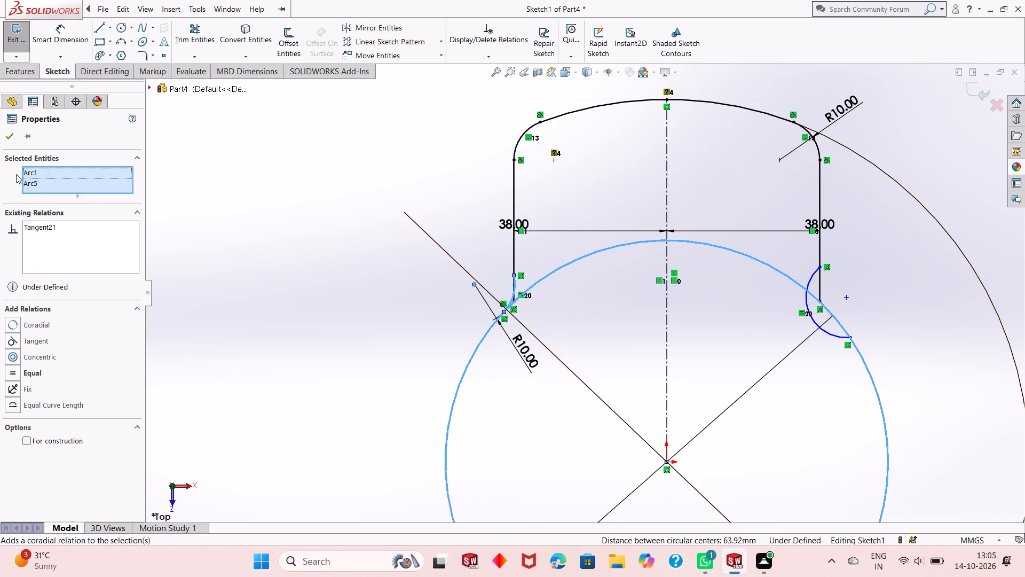
{"action": "left_click", "coordinate": [14, 142]}
{"action": "scroll", "coordinate": [518, 283], "scroll_direction": "down", "scroll_amount": 4}
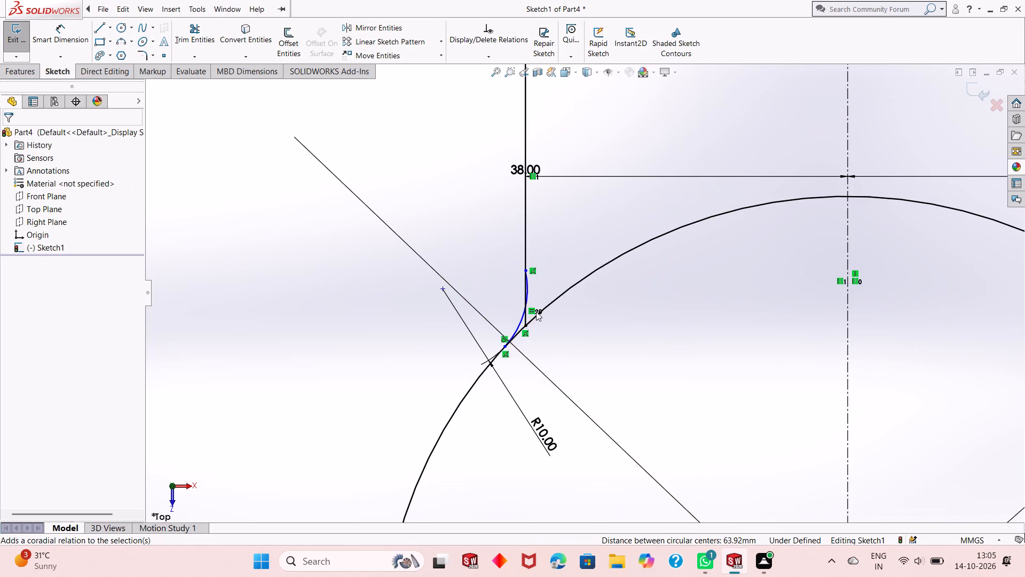
{"action": "left_click", "coordinate": [522, 323]}
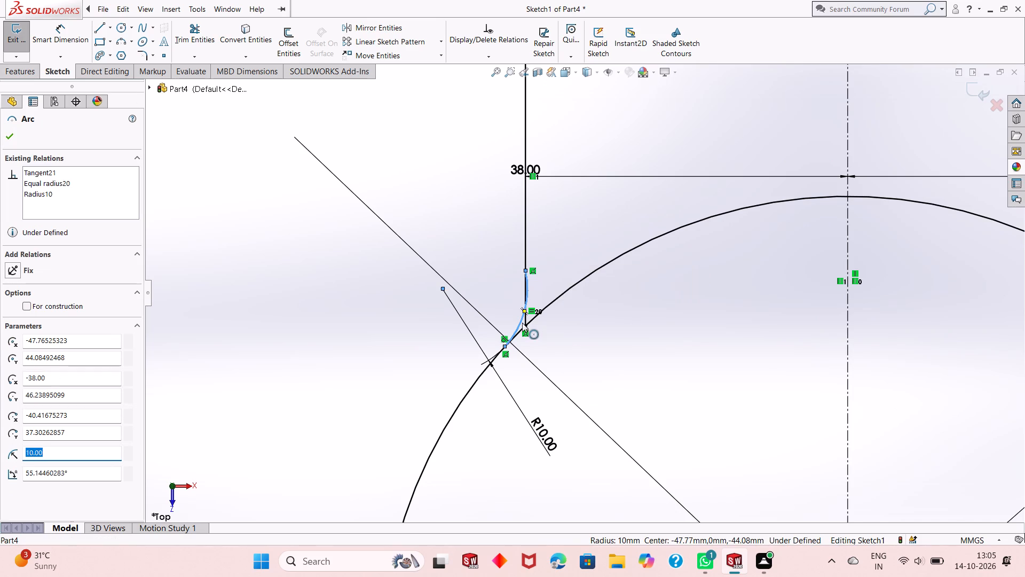
{"action": "left_click", "coordinate": [526, 241], "text": "ctrl"}
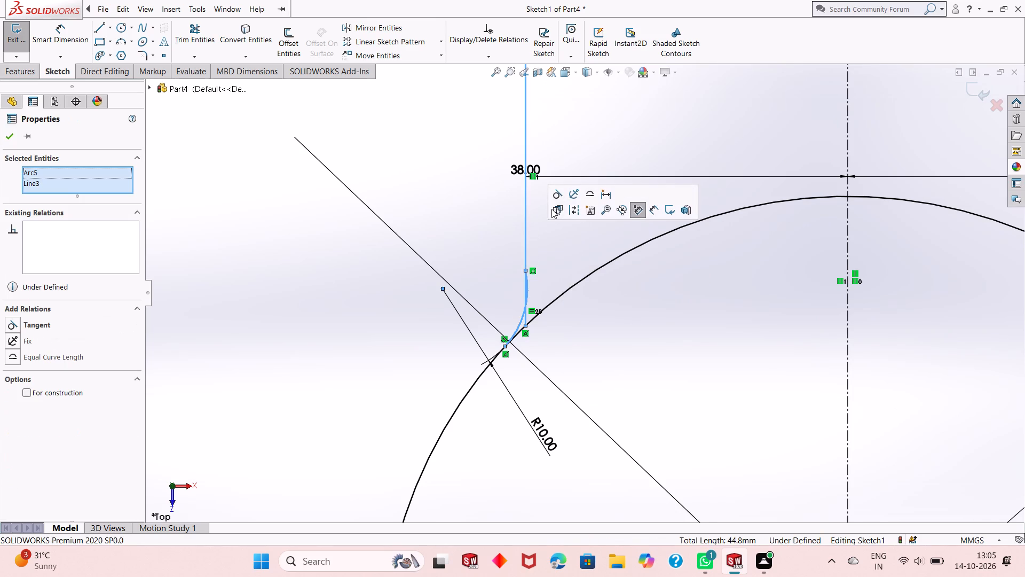
{"action": "left_click", "coordinate": [557, 195]}
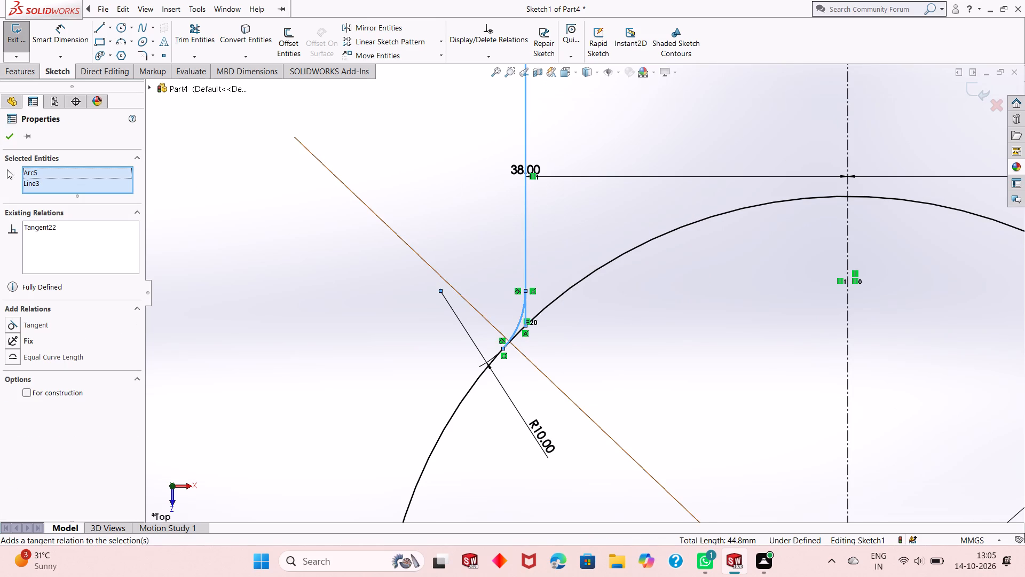
{"action": "left_click", "coordinate": [7, 145]}
{"action": "left_click", "coordinate": [8, 135]}
Make the right lower arc tangent to both the 110 mm circle and the right offset line.
{"action": "scroll", "coordinate": [540, 356], "scroll_direction": "up", "scroll_amount": 2}
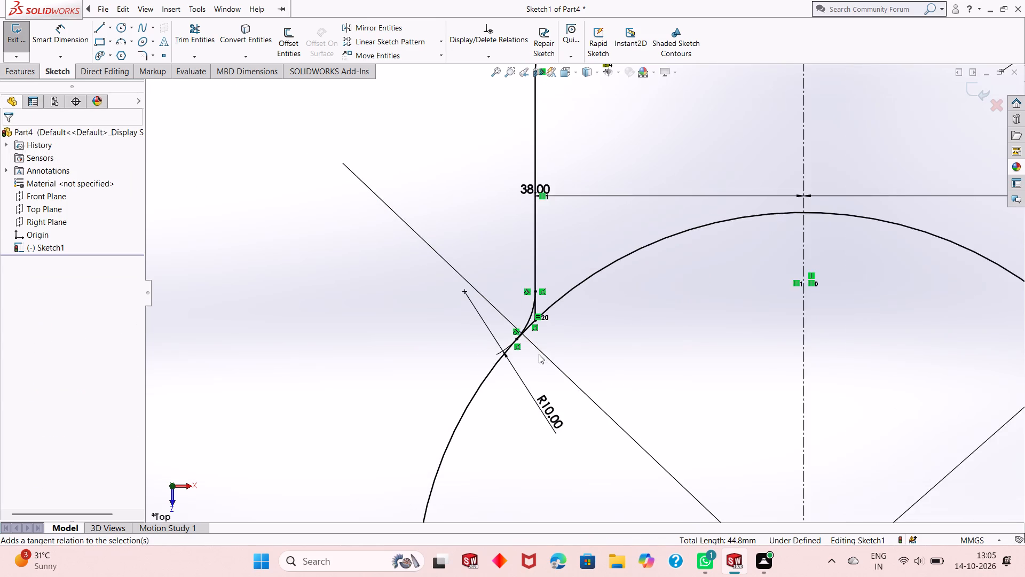
{"action": "scroll", "coordinate": [539, 354], "scroll_direction": "up", "scroll_amount": 4}
{"action": "scroll", "coordinate": [812, 303], "scroll_direction": "down", "scroll_amount": 6}
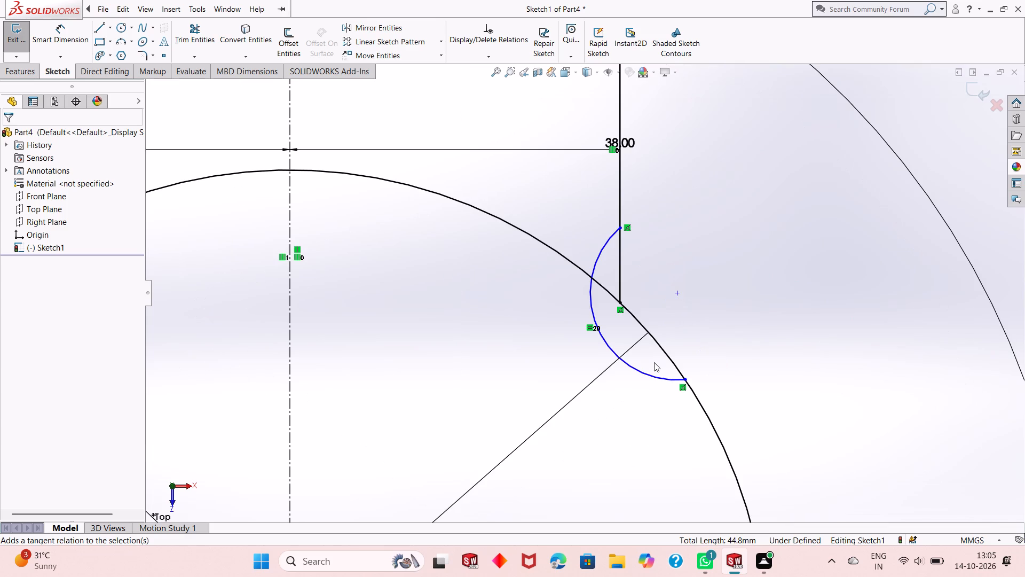
{"action": "left_click", "coordinate": [648, 374]}
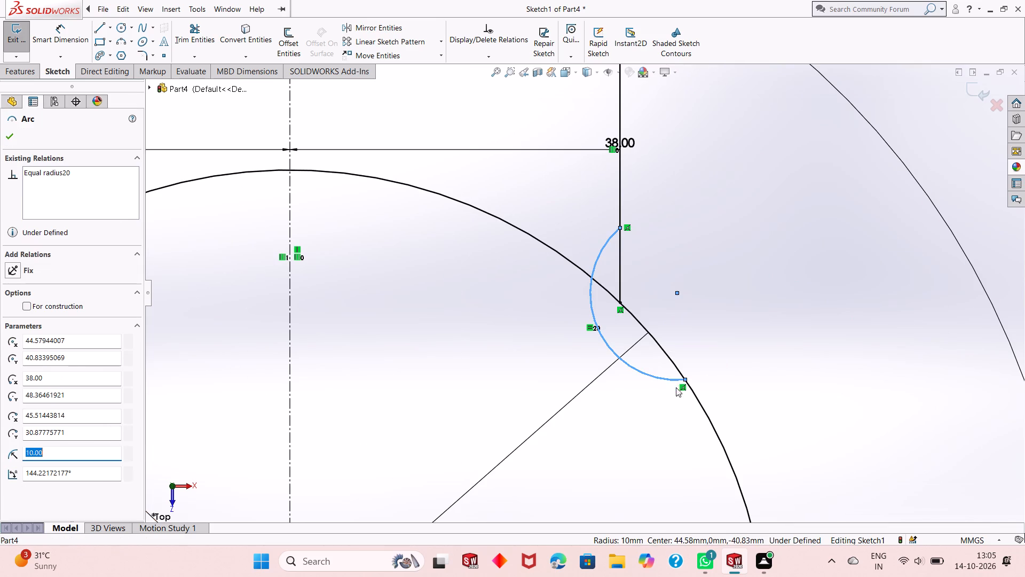
{"action": "left_click", "coordinate": [703, 406], "text": "ctrl"}
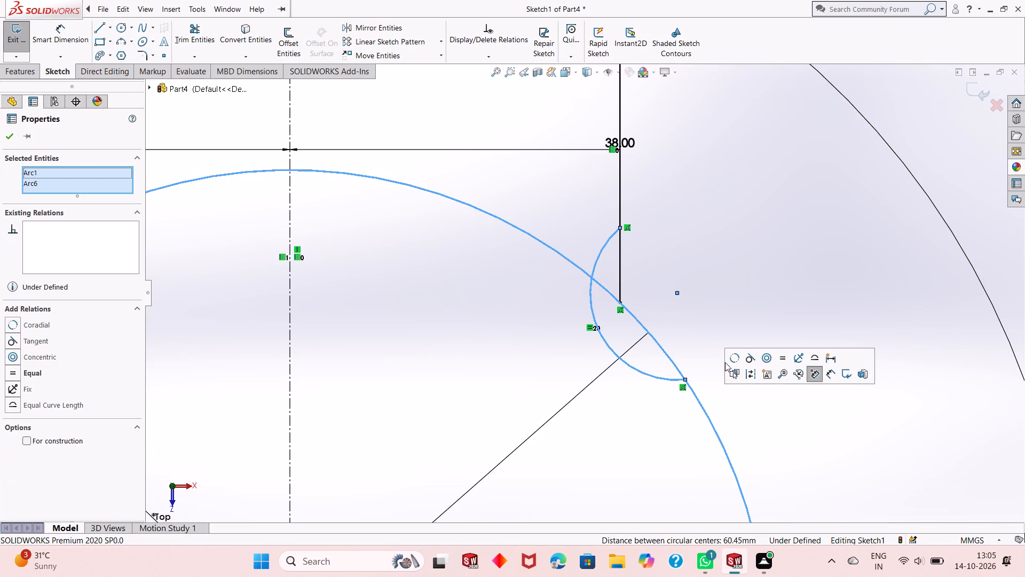
{"action": "left_click", "coordinate": [746, 361]}
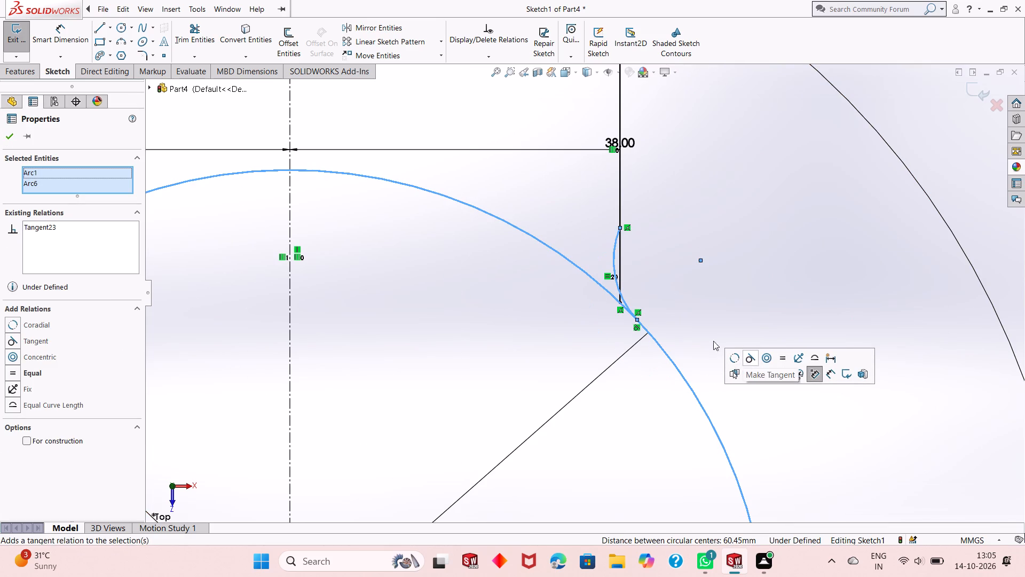
{"action": "left_click", "coordinate": [5, 138]}
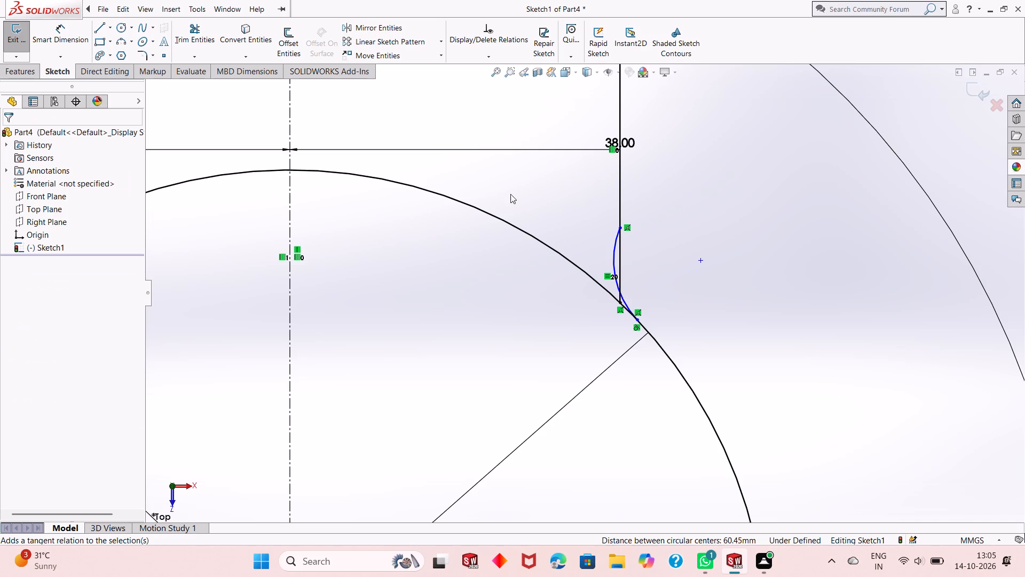
{"action": "left_click", "coordinate": [614, 260]}
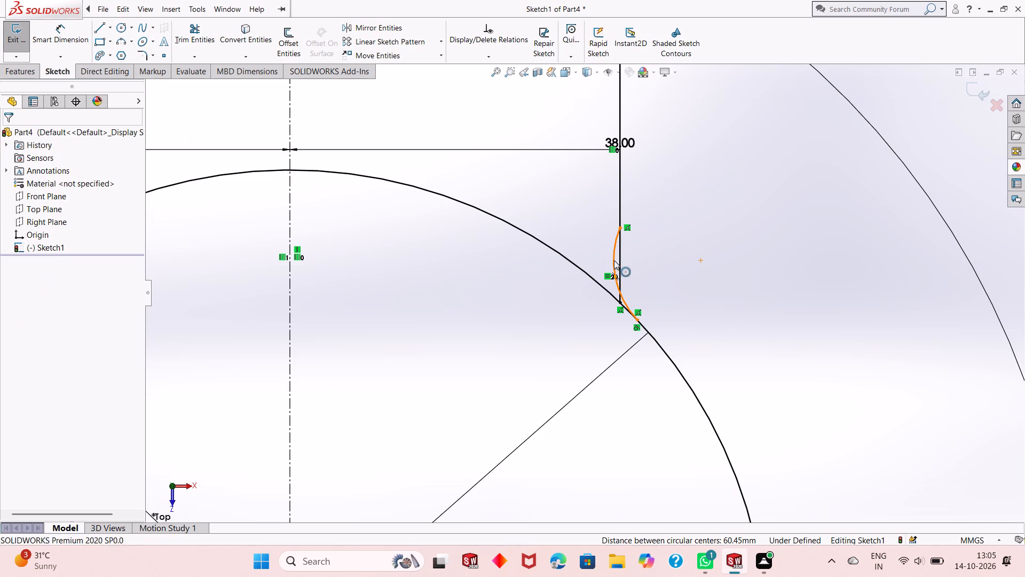
{"action": "left_click", "coordinate": [619, 255], "text": "ctrl"}
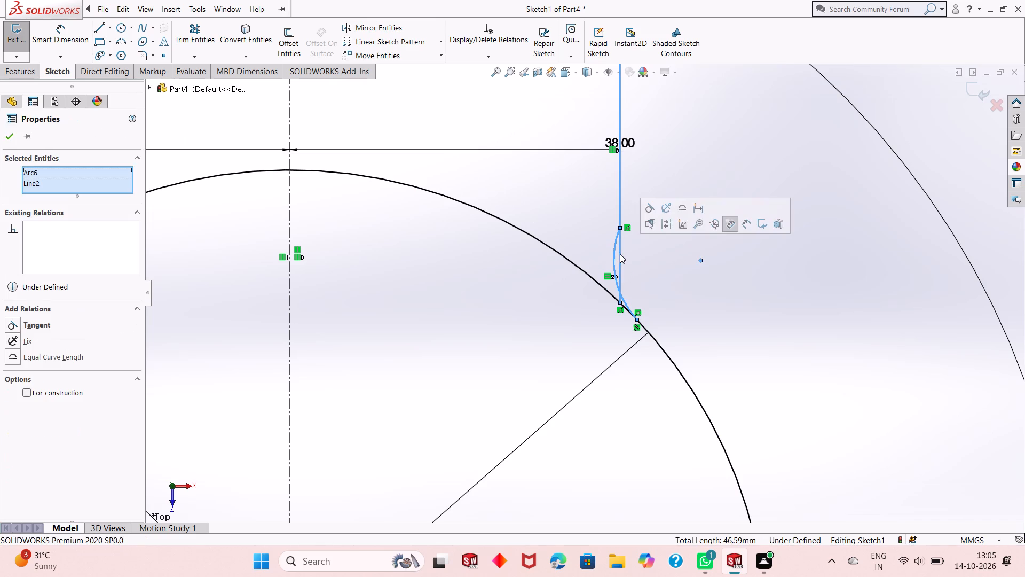
{"action": "left_click", "coordinate": [648, 209]}
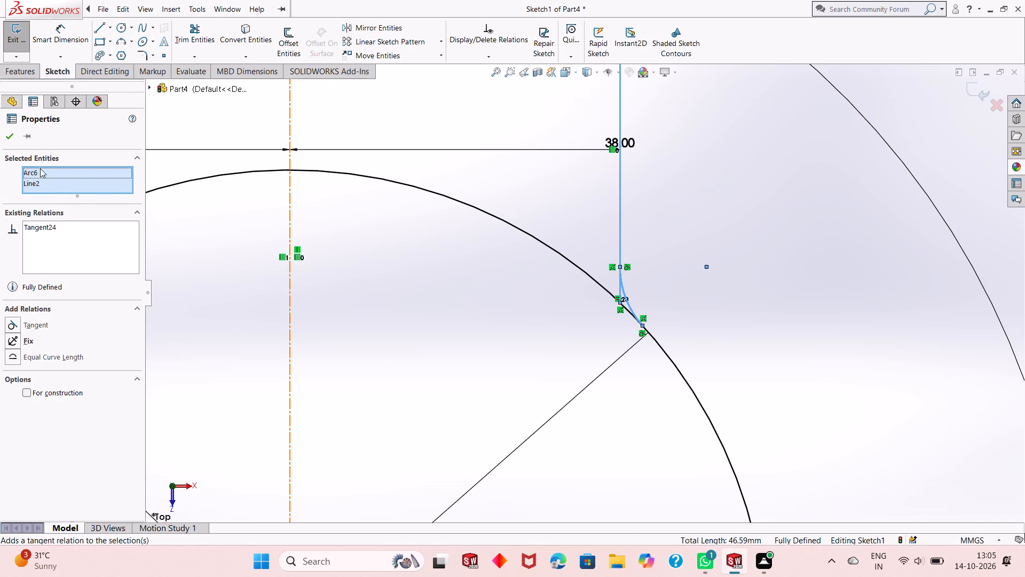
{"action": "left_click", "coordinate": [11, 136]}
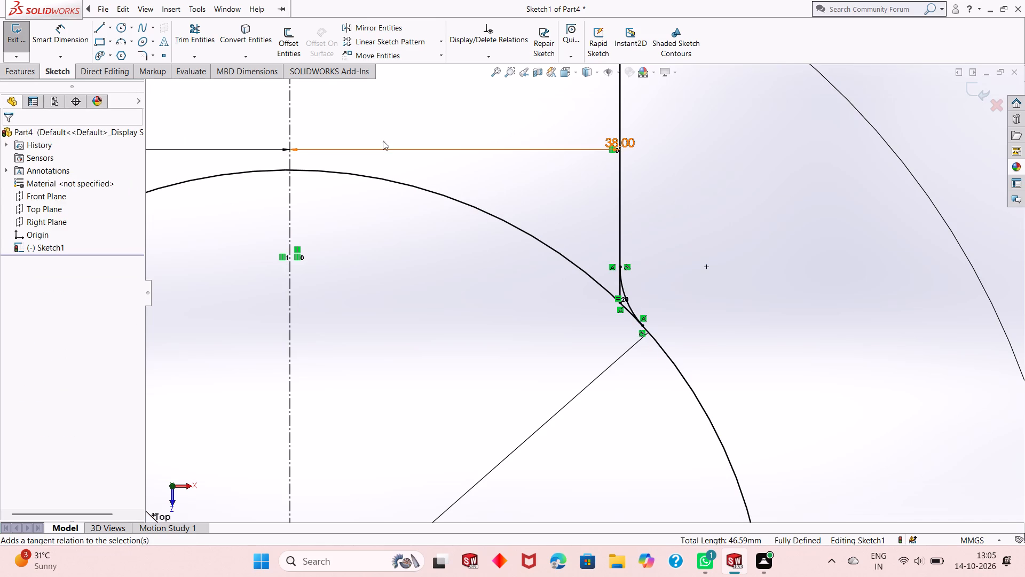
Trim the leftover ends of both offset lines between the lower tangent arcs and the 110 mm circle.
{"action": "left_click", "coordinate": [200, 42]}
{"action": "scroll", "coordinate": [625, 325], "scroll_direction": "down", "scroll_amount": 4}
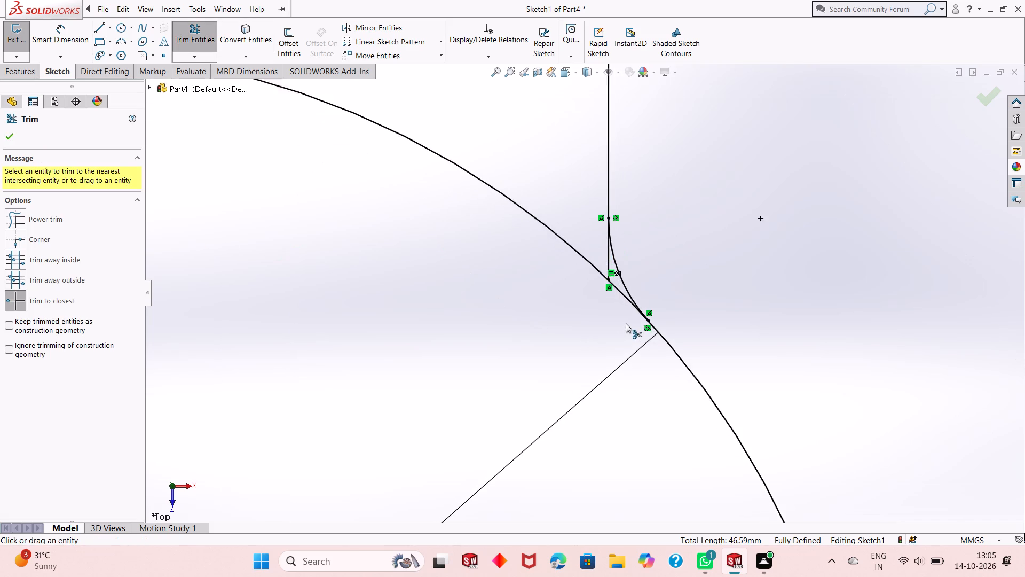
{"action": "left_click", "coordinate": [603, 255]}
{"action": "scroll", "coordinate": [651, 317], "scroll_direction": "up", "scroll_amount": 10}
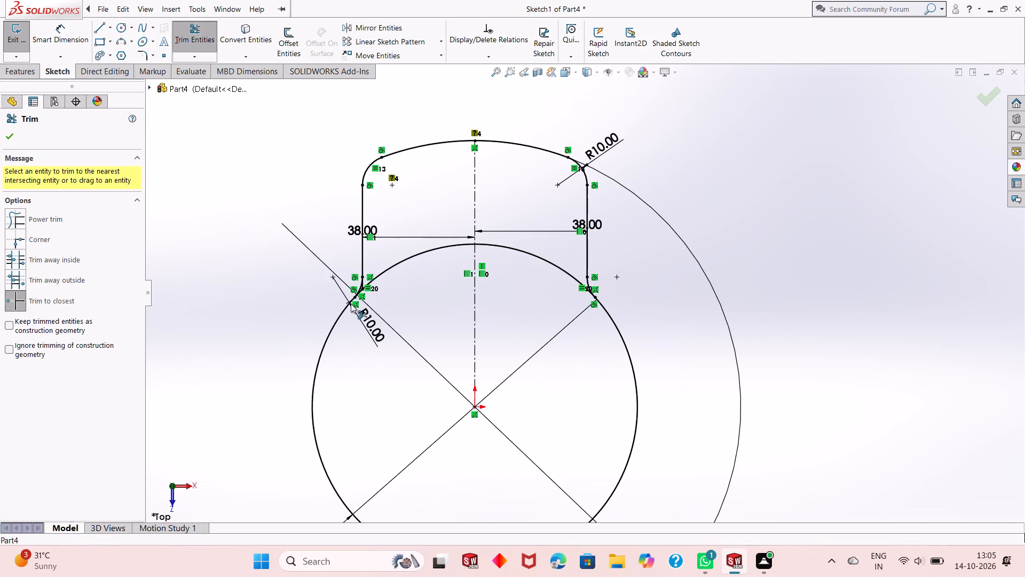
{"action": "scroll", "coordinate": [364, 286], "scroll_direction": "down", "scroll_amount": 8}
{"action": "scroll", "coordinate": [411, 279], "scroll_direction": "down", "scroll_amount": 4}
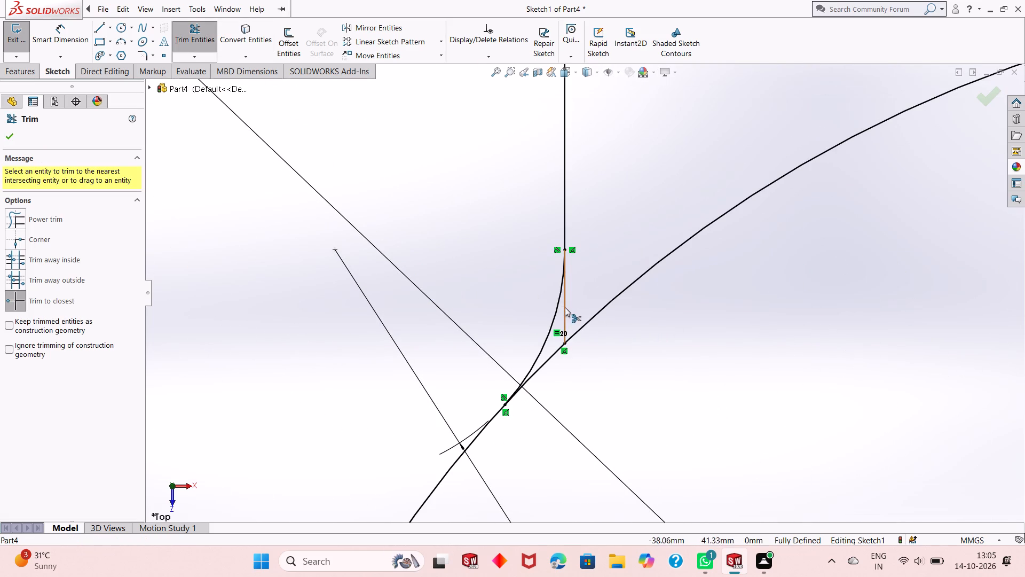
{"action": "left_click", "coordinate": [566, 309]}
{"action": "scroll", "coordinate": [567, 375], "scroll_direction": "up", "scroll_amount": 8}
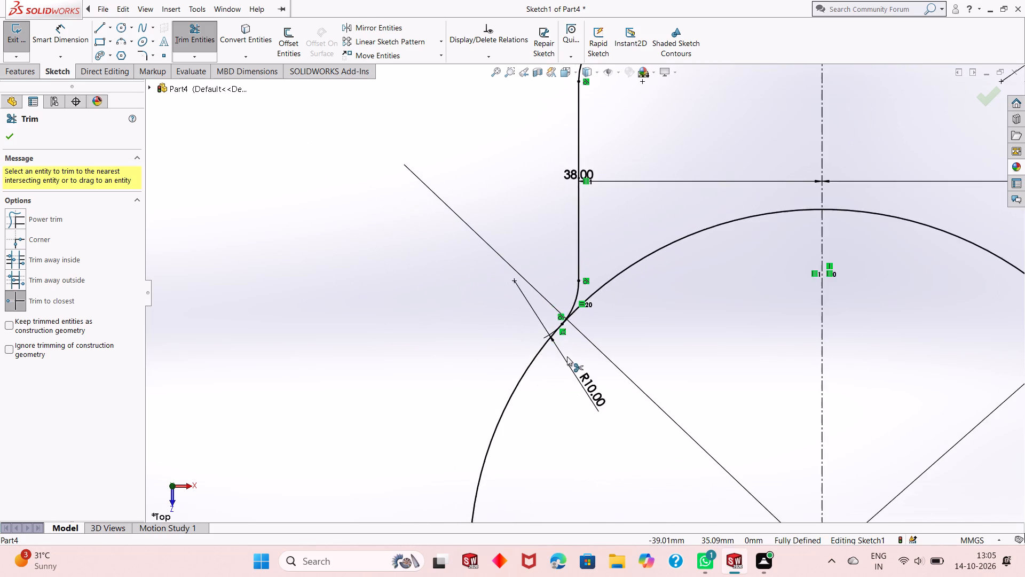
{"action": "scroll", "coordinate": [567, 356], "scroll_direction": "up", "scroll_amount": 4}
{"action": "scroll", "coordinate": [624, 350], "scroll_direction": "up", "scroll_amount": 2}
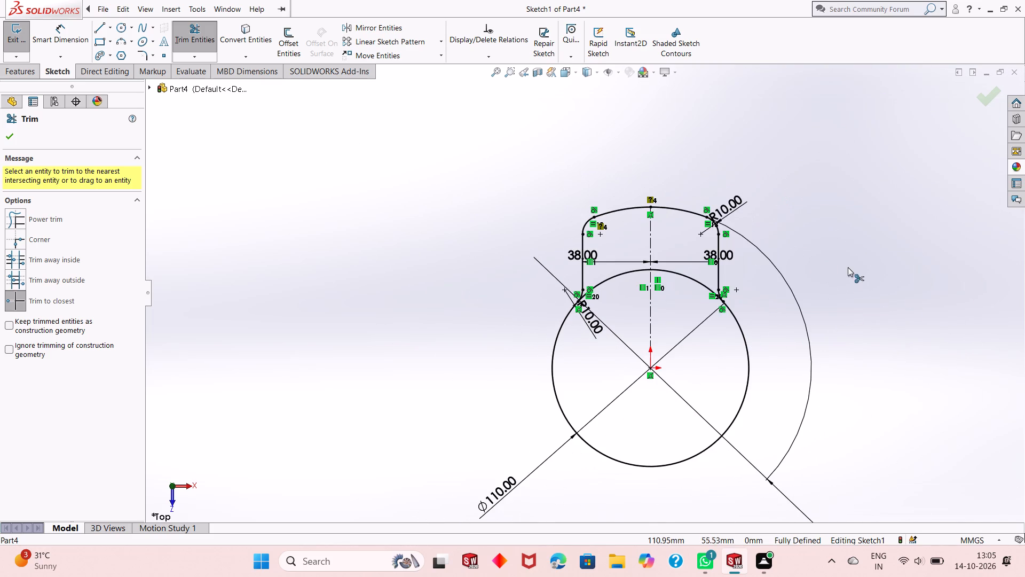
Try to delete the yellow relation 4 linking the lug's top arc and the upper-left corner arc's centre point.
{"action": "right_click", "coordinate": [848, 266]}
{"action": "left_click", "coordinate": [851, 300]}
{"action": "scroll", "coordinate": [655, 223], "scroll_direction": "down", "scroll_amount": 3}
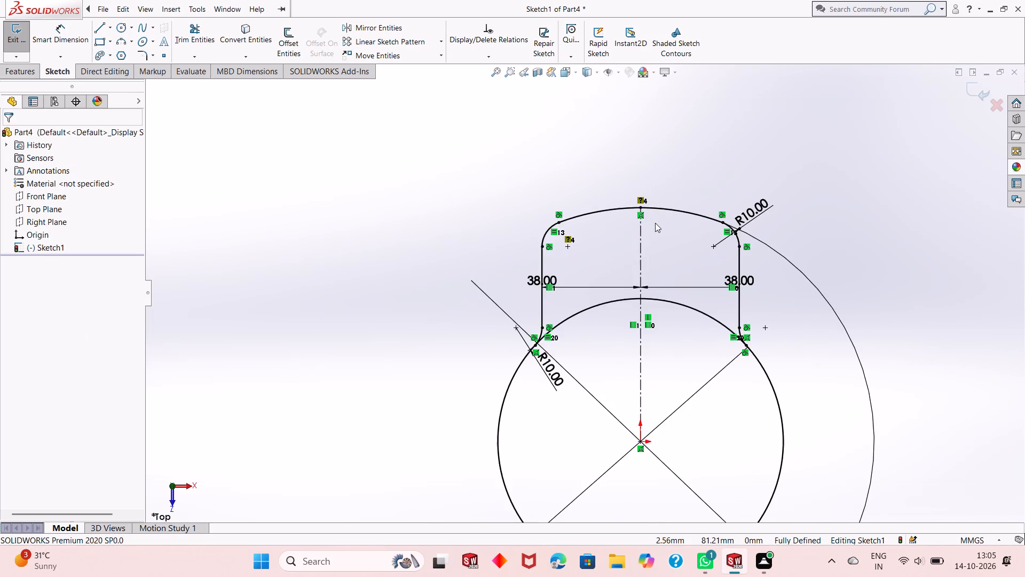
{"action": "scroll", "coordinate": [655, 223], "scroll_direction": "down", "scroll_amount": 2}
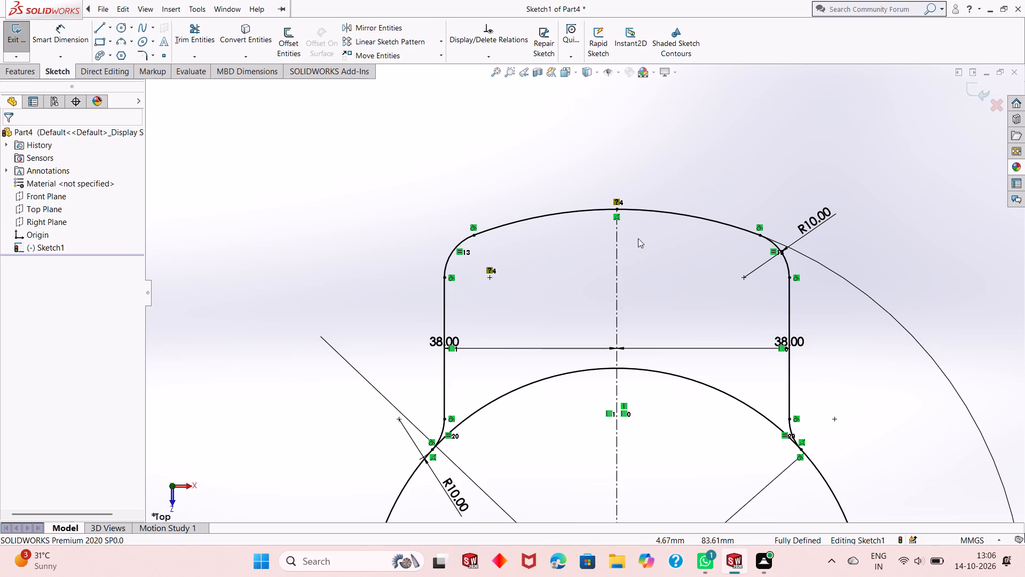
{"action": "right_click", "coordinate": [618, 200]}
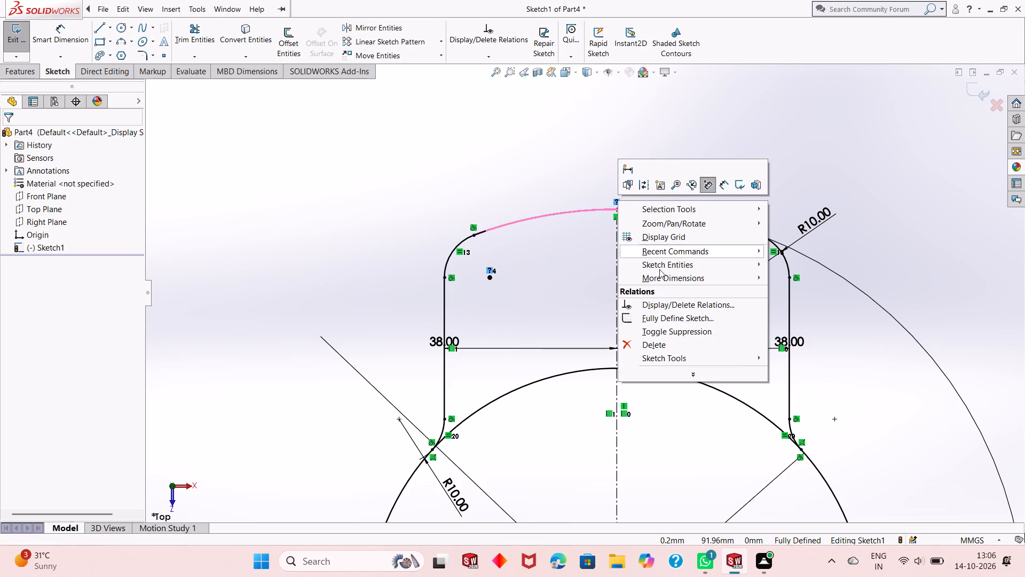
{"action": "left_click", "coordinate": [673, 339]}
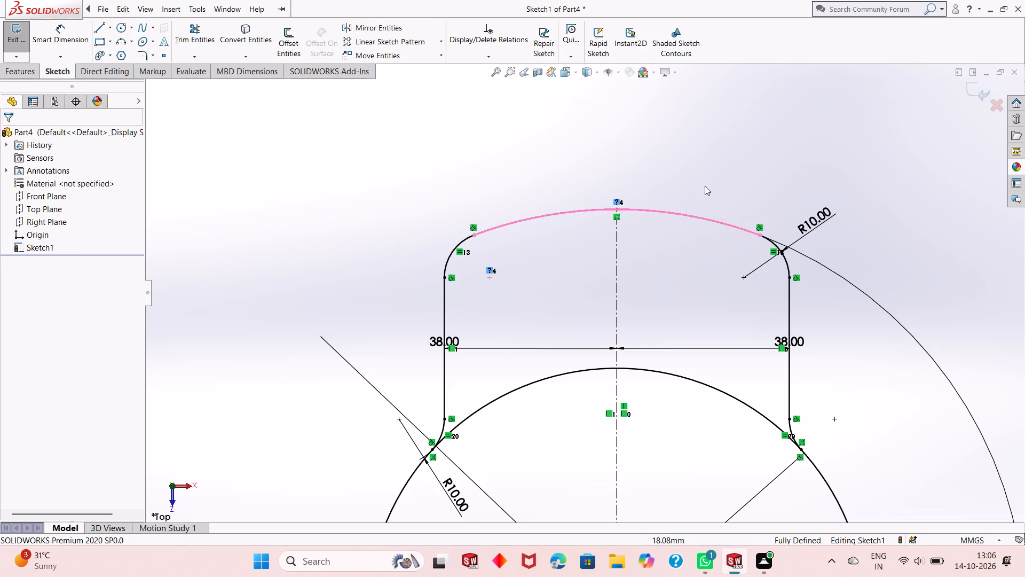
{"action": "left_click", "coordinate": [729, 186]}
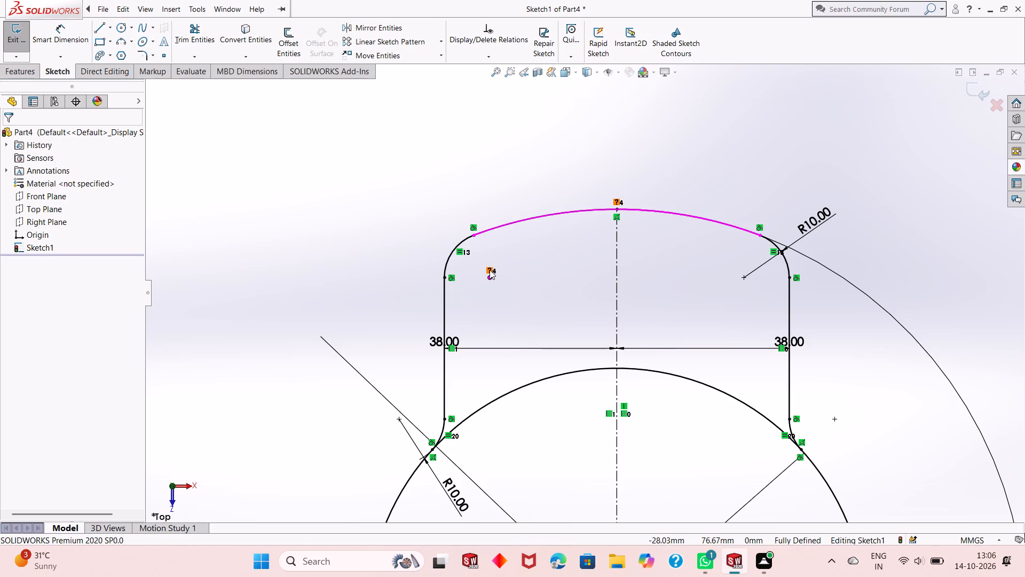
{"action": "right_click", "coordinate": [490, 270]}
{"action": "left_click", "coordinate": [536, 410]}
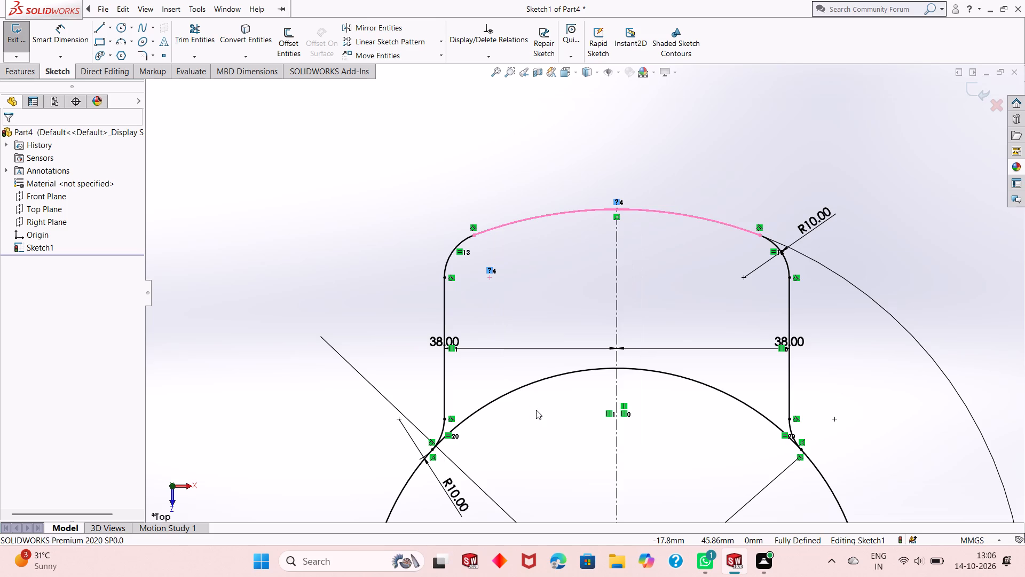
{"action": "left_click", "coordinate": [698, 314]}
Sketch a circle inside the lug near its upper-left corner, centred about 23 mm left of and 76 mm above the origin.
{"action": "scroll", "coordinate": [688, 309], "scroll_direction": "up", "scroll_amount": 4}
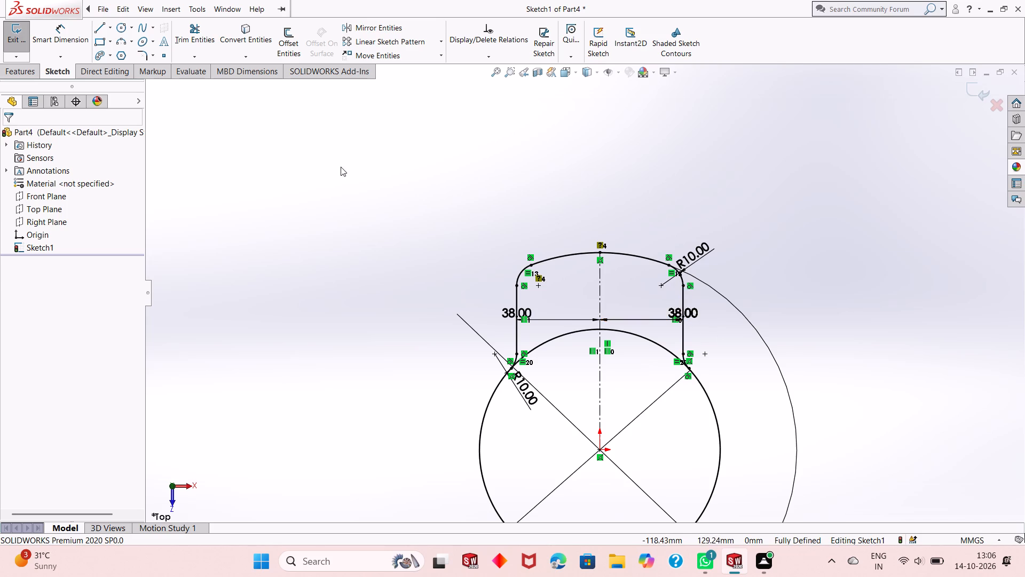
{"action": "left_click", "coordinate": [118, 27]}
{"action": "scroll", "coordinate": [541, 278], "scroll_direction": "down", "scroll_amount": 7}
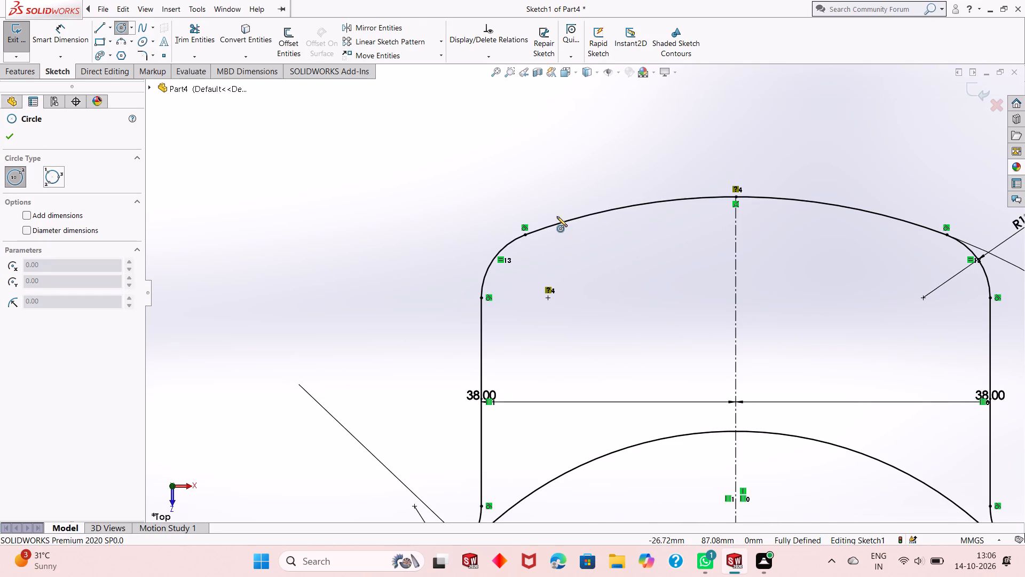
{"action": "left_click", "coordinate": [579, 291]}
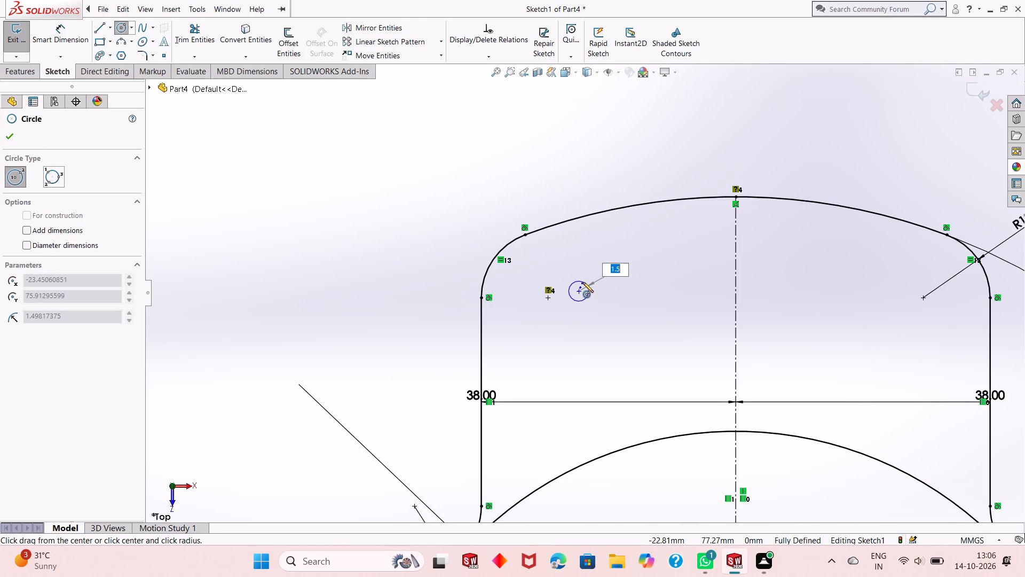
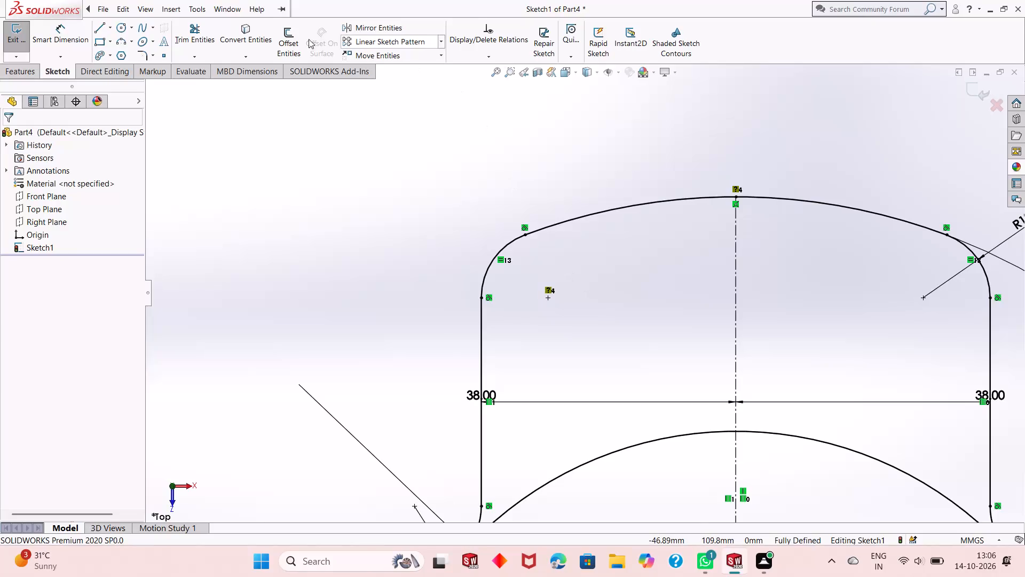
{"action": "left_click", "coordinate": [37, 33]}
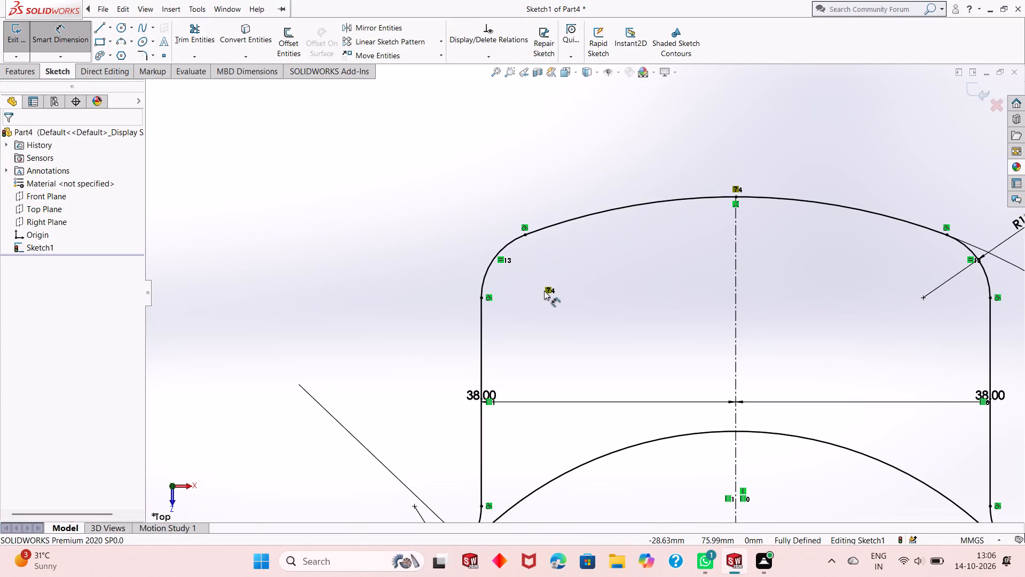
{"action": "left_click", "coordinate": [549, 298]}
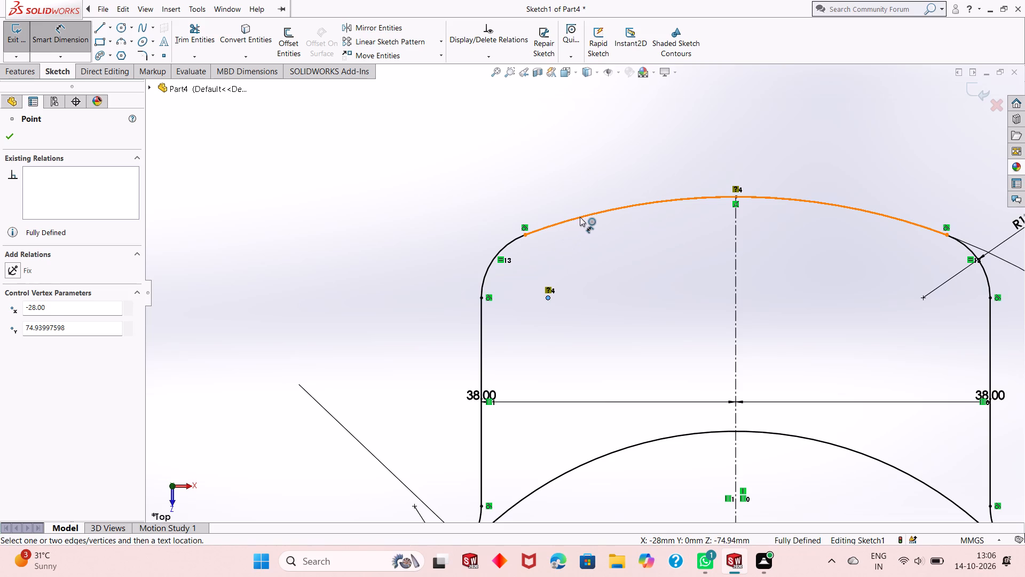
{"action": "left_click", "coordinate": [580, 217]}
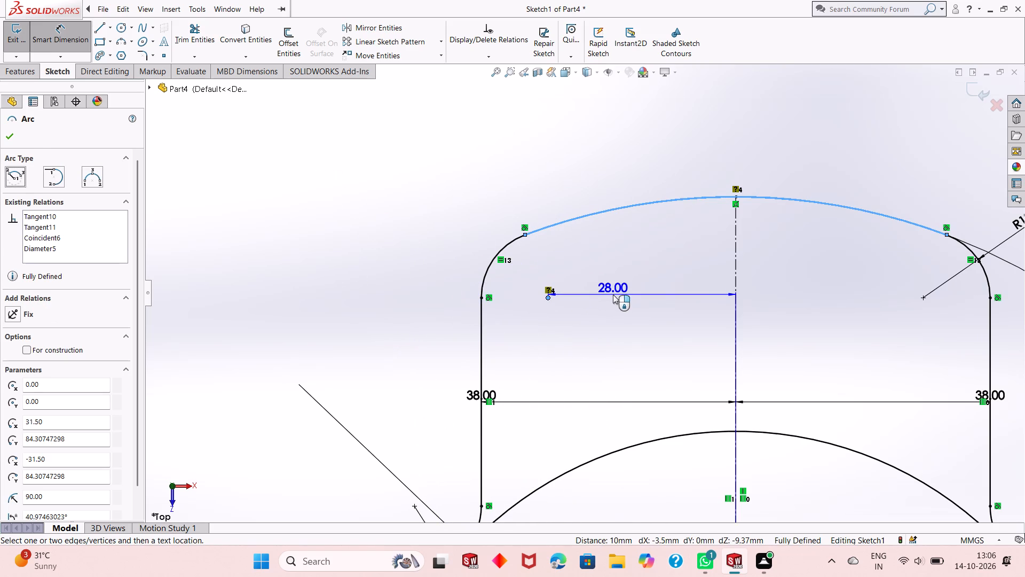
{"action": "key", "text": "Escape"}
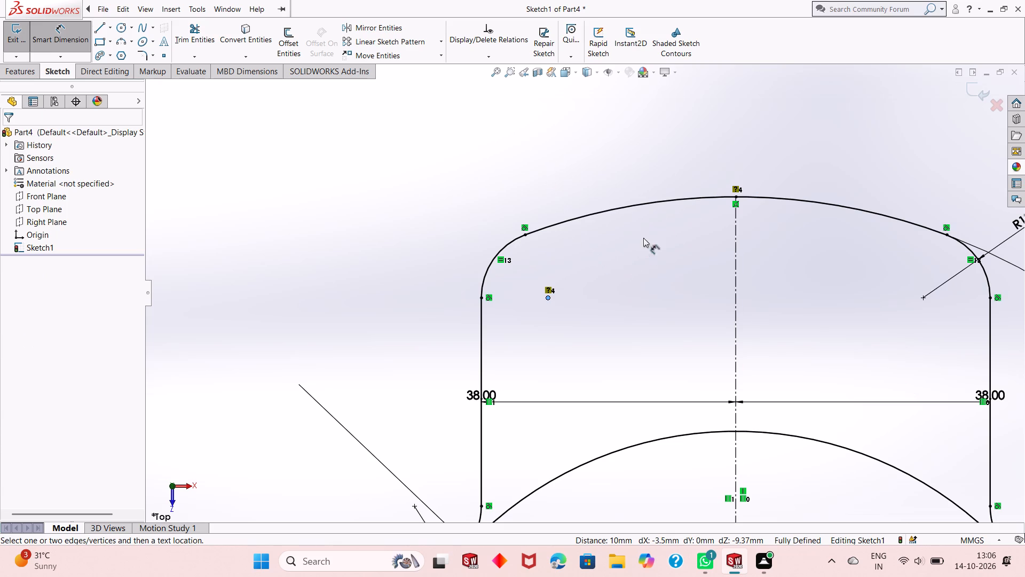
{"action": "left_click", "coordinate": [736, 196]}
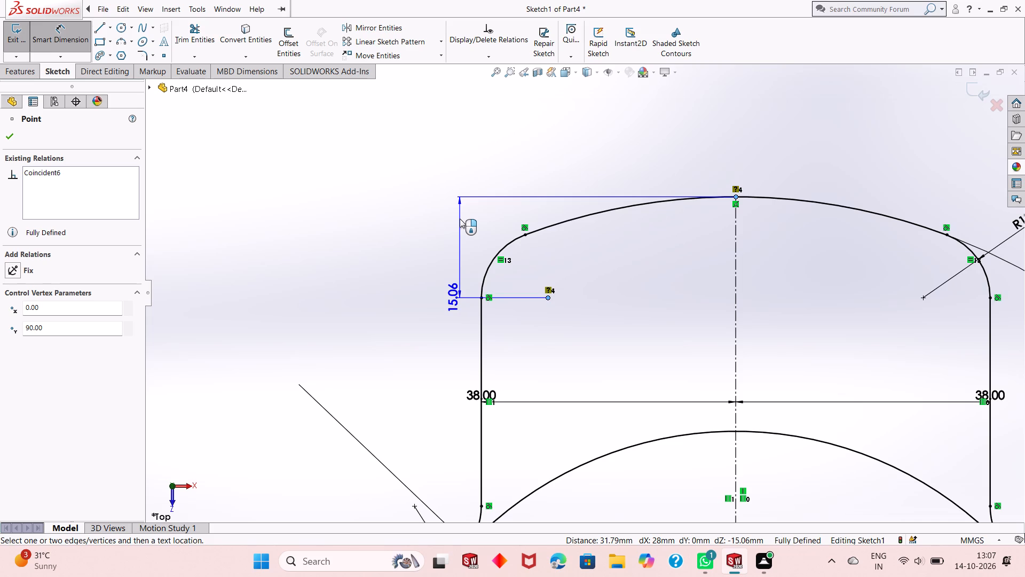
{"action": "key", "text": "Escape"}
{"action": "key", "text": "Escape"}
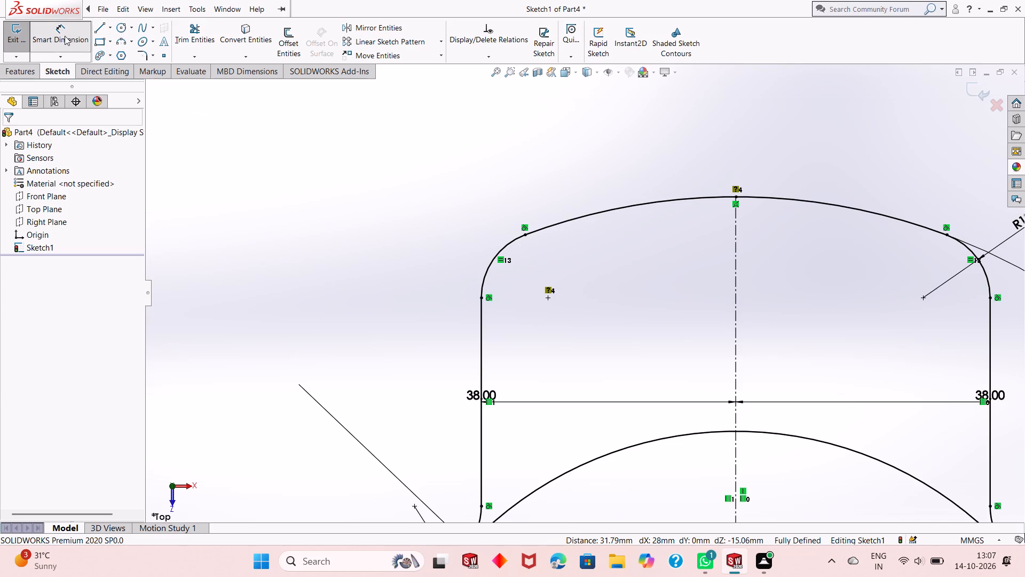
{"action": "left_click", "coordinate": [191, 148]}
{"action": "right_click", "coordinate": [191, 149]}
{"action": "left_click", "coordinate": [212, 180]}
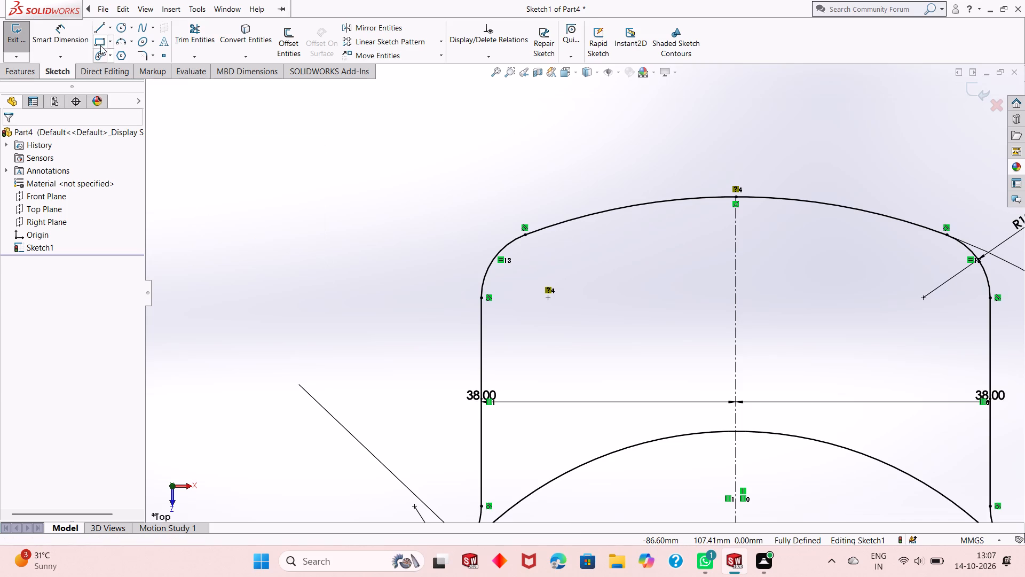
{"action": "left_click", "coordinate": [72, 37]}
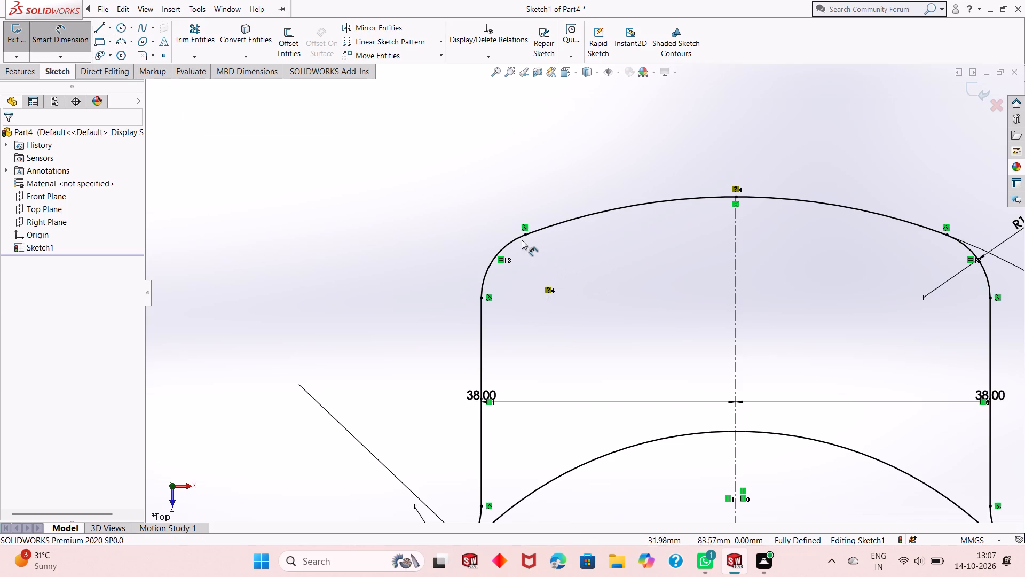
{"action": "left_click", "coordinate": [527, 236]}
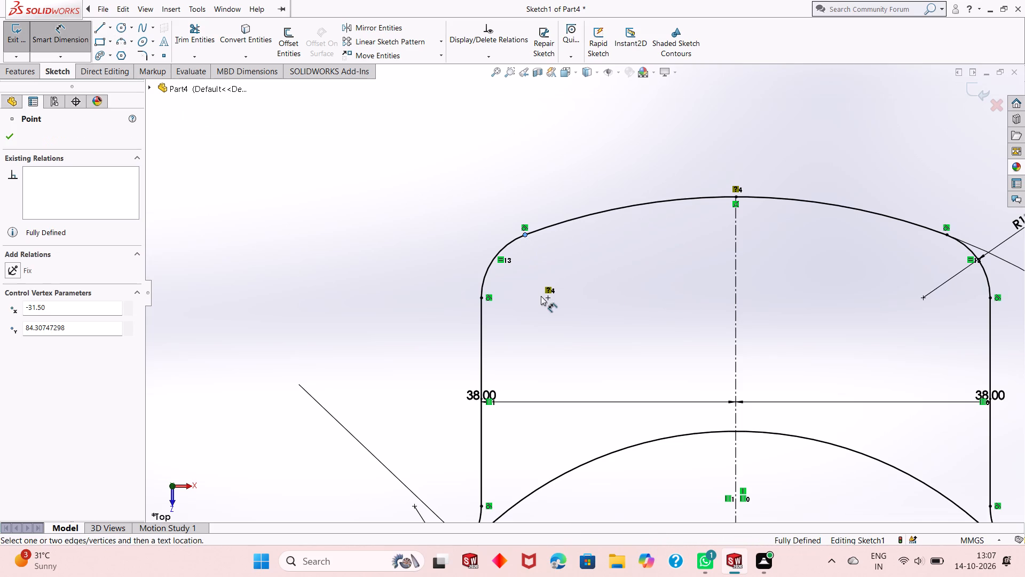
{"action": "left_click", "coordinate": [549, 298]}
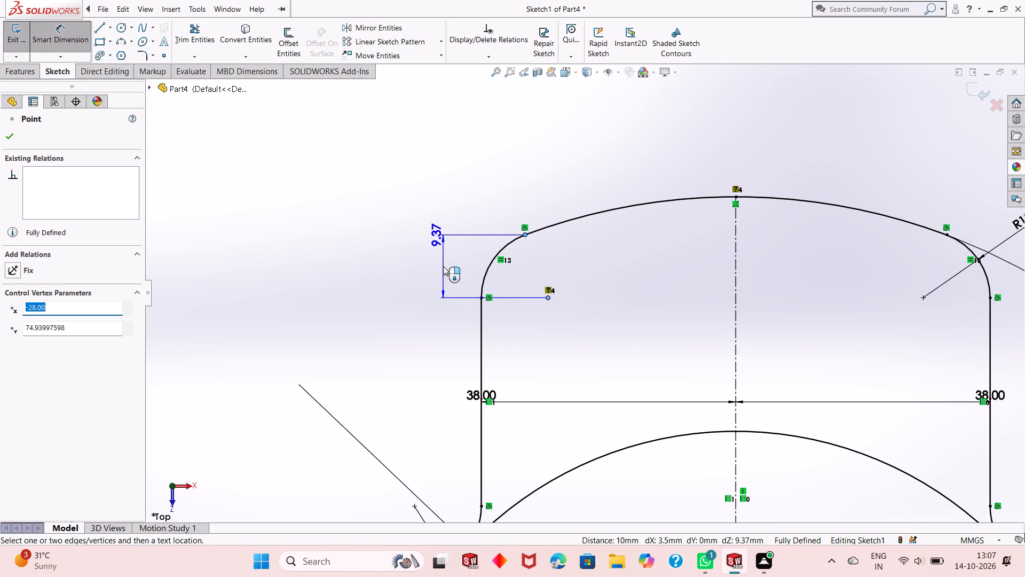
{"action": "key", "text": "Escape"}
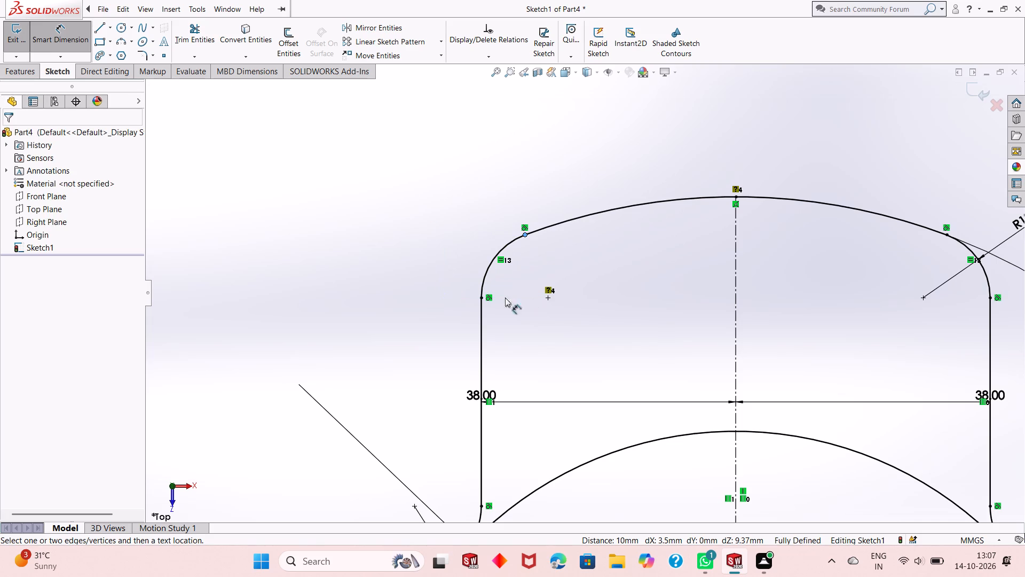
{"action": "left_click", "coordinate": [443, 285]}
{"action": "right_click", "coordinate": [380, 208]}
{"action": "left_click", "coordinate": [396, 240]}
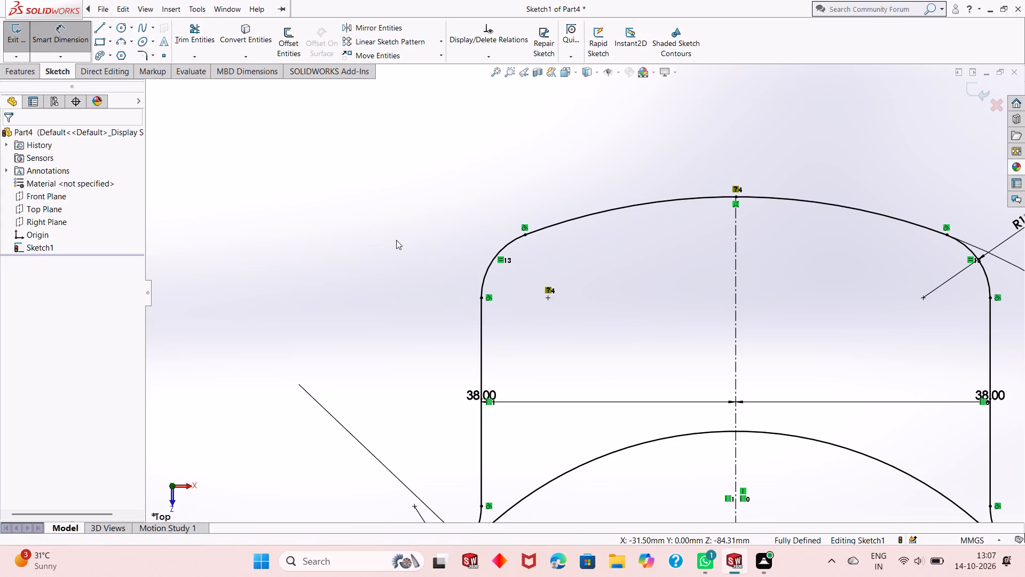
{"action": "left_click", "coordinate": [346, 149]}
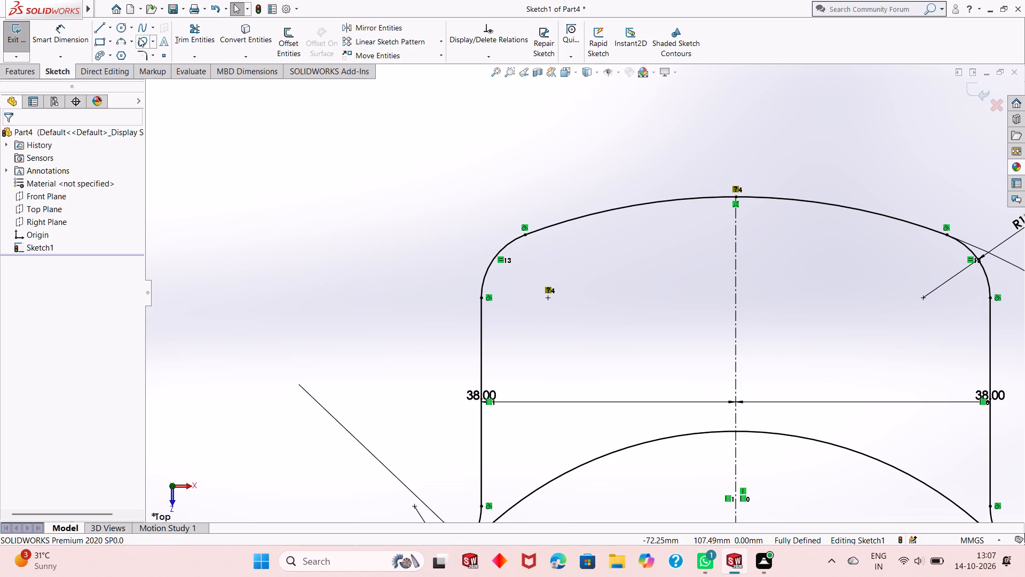
Sketch two circles inside the lug about 74 mm above the origin, centred about 25.5 mm left and 15.6 mm right of the centreline.
{"action": "left_click", "coordinate": [124, 30]}
{"action": "left_click", "coordinate": [565, 307]}
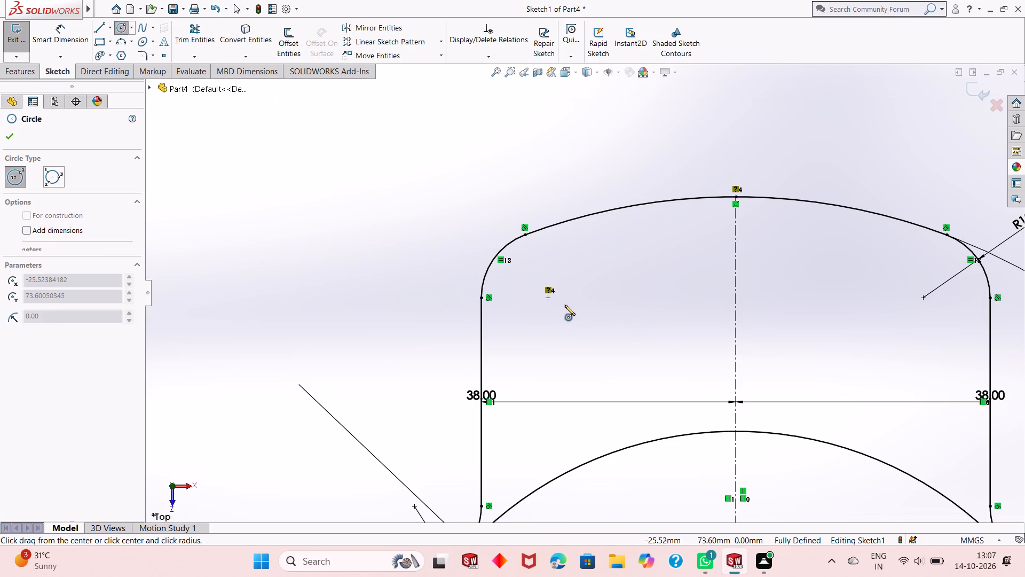
{"action": "left_click", "coordinate": [577, 266]}
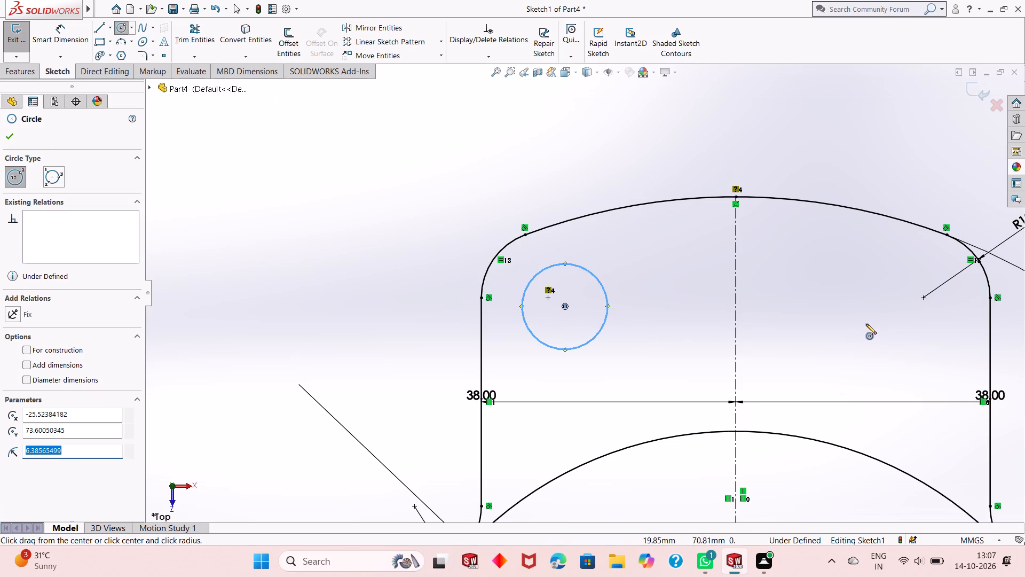
{"action": "left_click", "coordinate": [840, 306]}
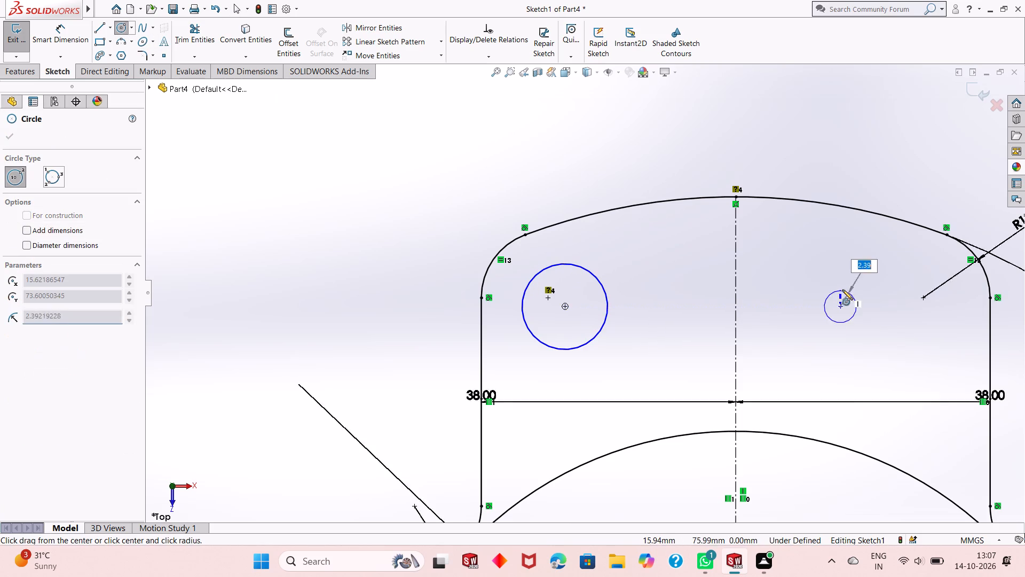
{"action": "left_click", "coordinate": [846, 270]}
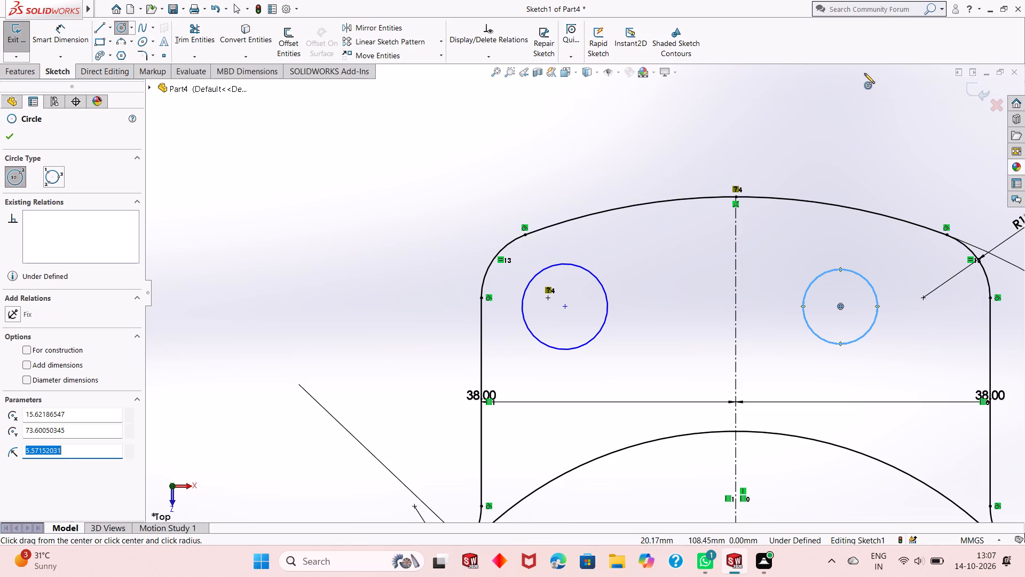
{"action": "right_click", "coordinate": [791, 104]}
{"action": "left_click", "coordinate": [840, 112]}
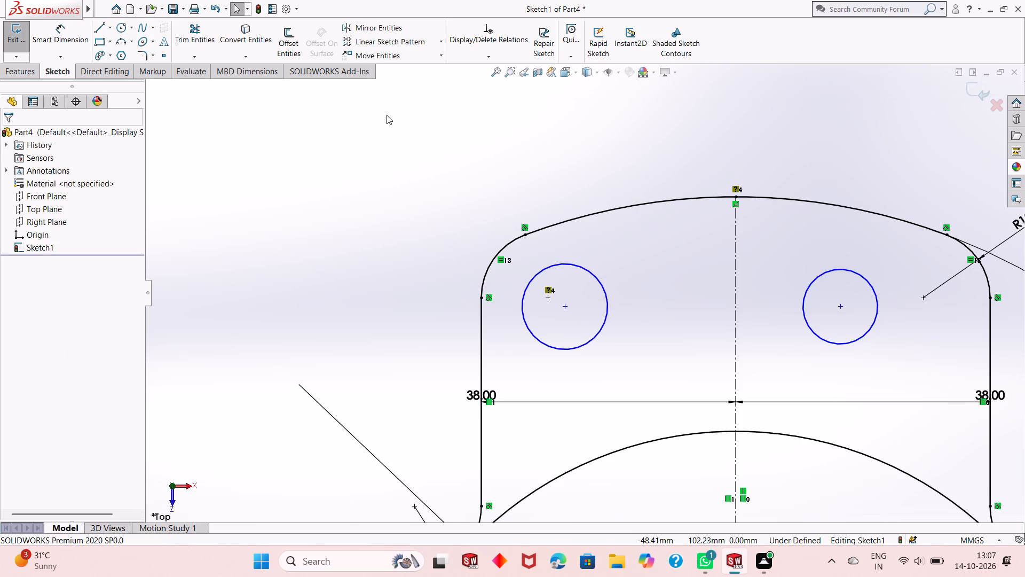
Dimension the left circle inside the lug with a diameter of 12.5 mm.
{"action": "left_click", "coordinate": [67, 41]}
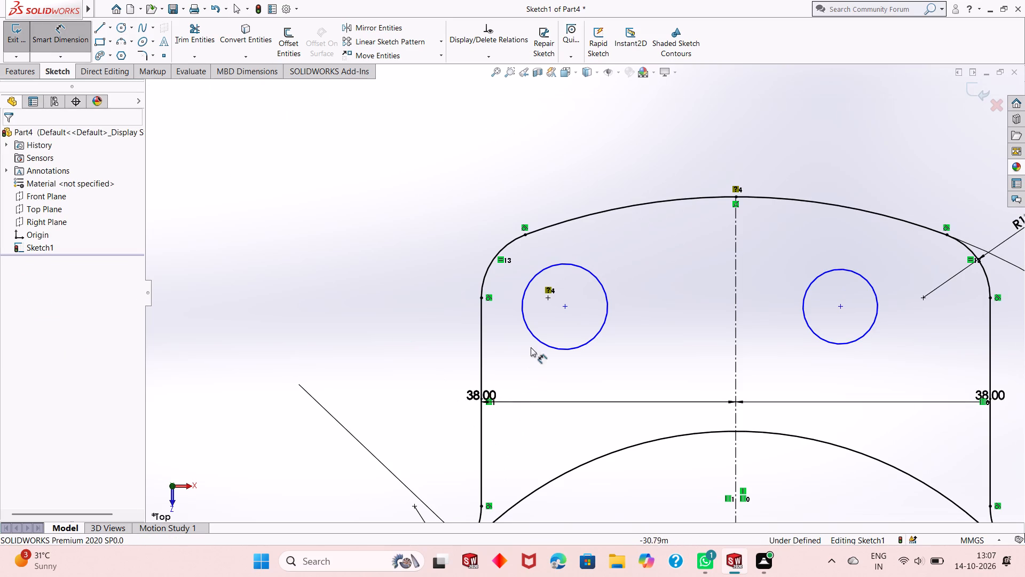
{"action": "left_click", "coordinate": [537, 341]}
{"action": "left_click", "coordinate": [411, 393]}
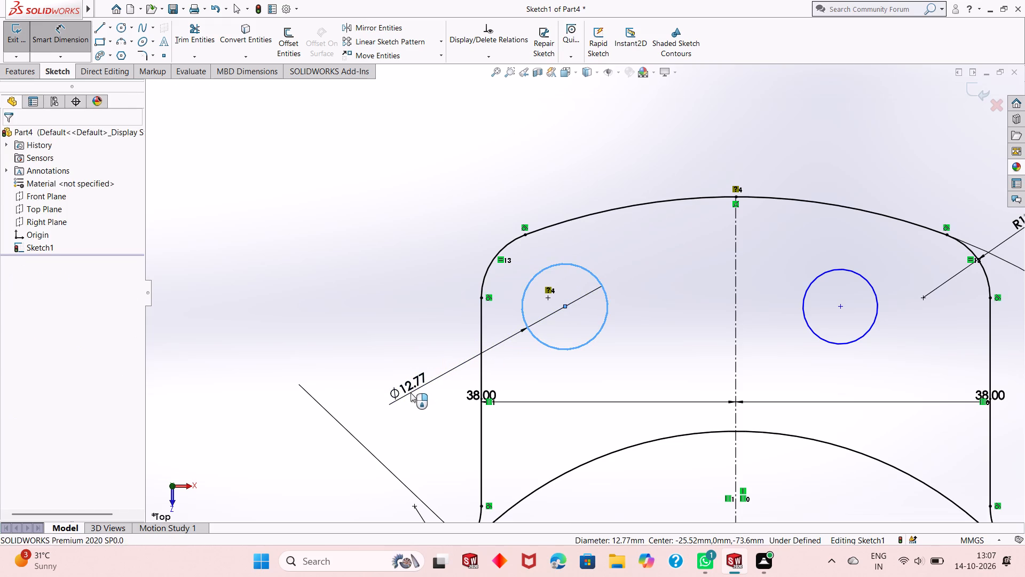
{"action": "type", "text": "12.5"}
{"action": "key", "text": "Return"}
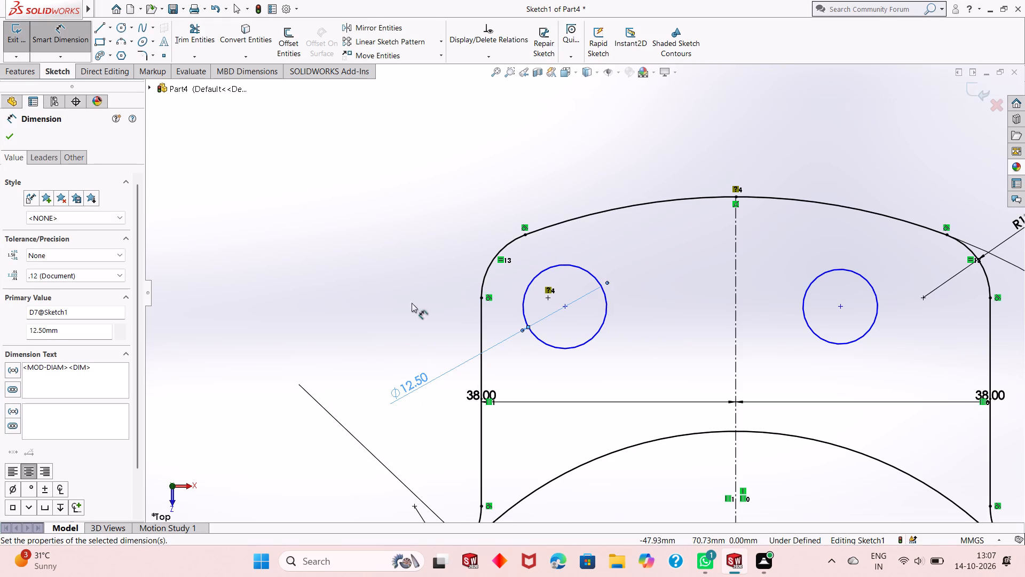
{"action": "right_click", "coordinate": [395, 159]}
{"action": "left_click", "coordinate": [429, 196]}
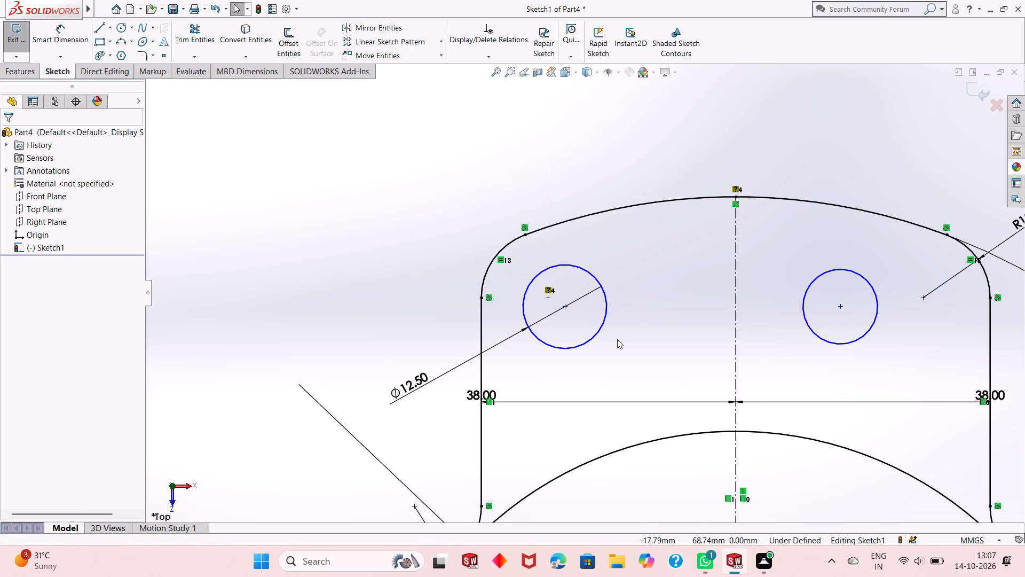
Add an Equal relation between the left and right circles inside the lug.
{"action": "left_click", "coordinate": [603, 323]}
{"action": "left_click", "coordinate": [814, 336], "text": "ctrl"}
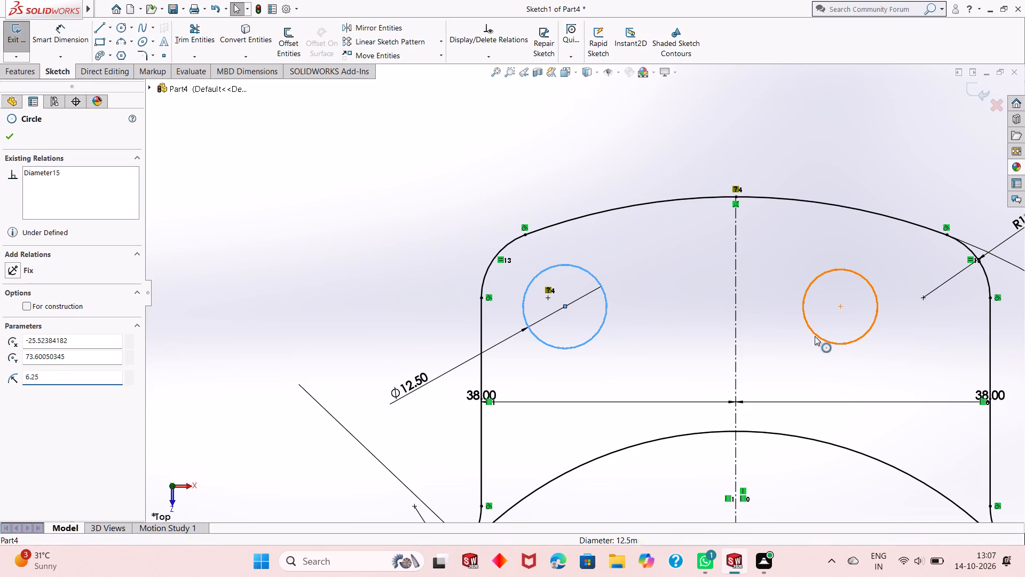
{"action": "left_click", "coordinate": [891, 287]}
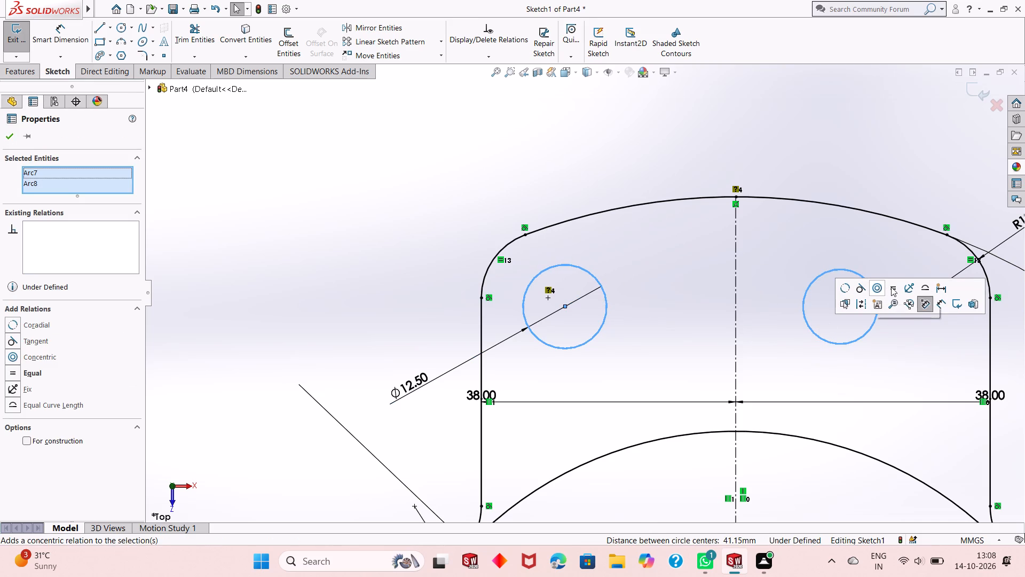
{"action": "right_click", "coordinate": [309, 199]}
{"action": "left_click", "coordinate": [291, 227]}
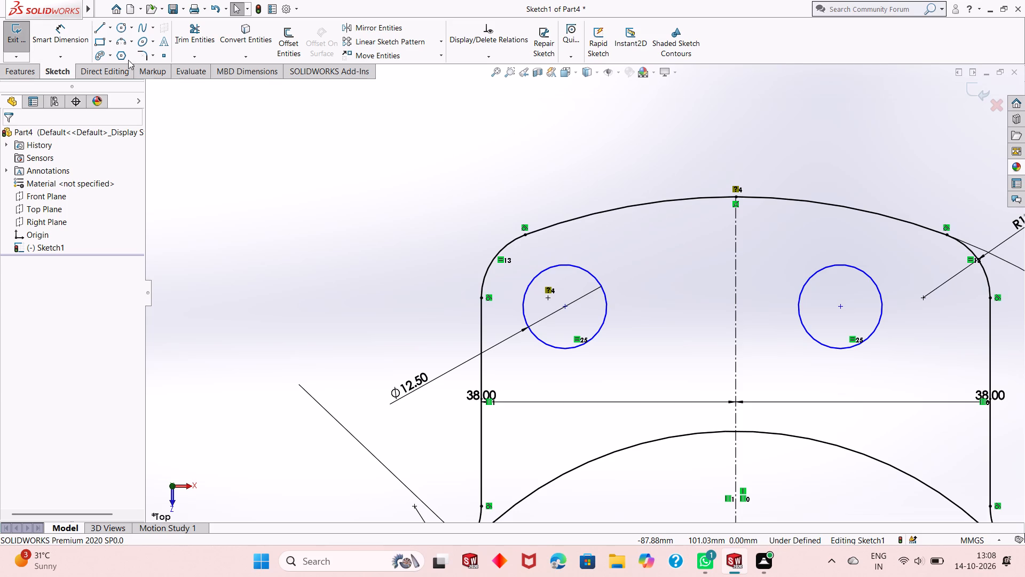
Dimension the left circle's centre 8.5 mm vertically below the point where the lug's top arc meets the upper-left corner arc.
{"action": "left_click", "coordinate": [70, 32]}
{"action": "left_click", "coordinate": [566, 309]}
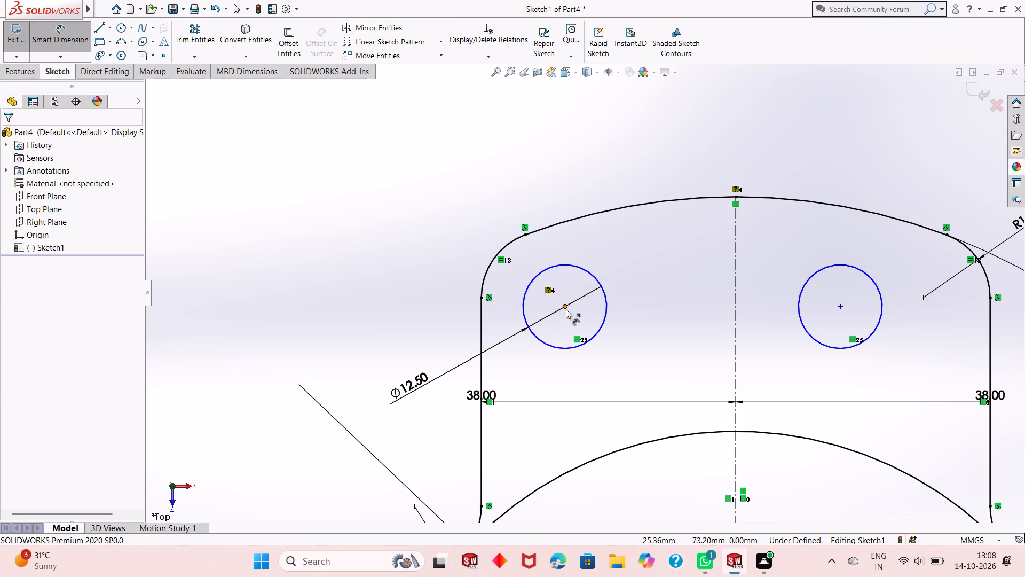
{"action": "left_click", "coordinate": [526, 238]}
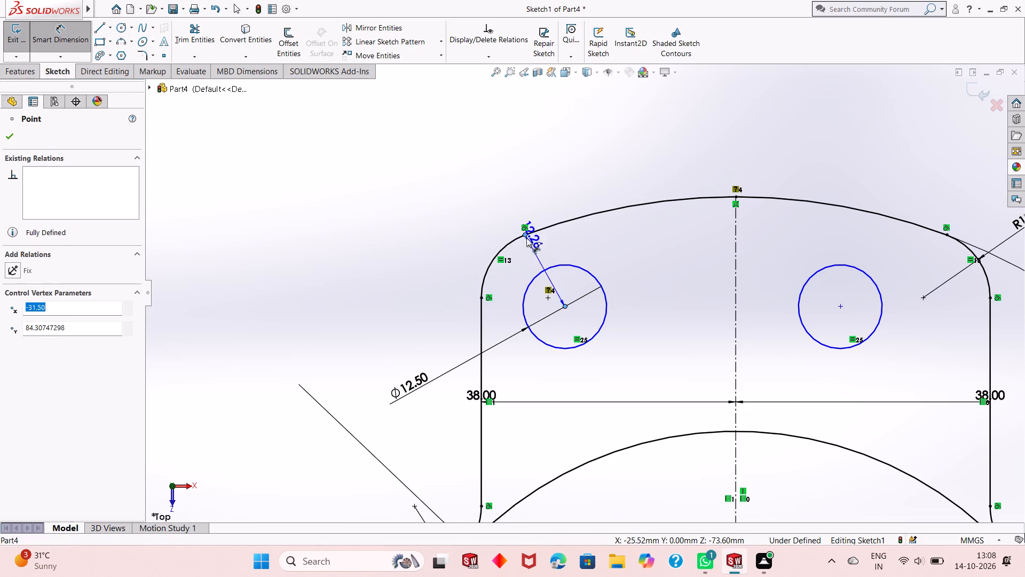
{"action": "left_click", "coordinate": [433, 241]}
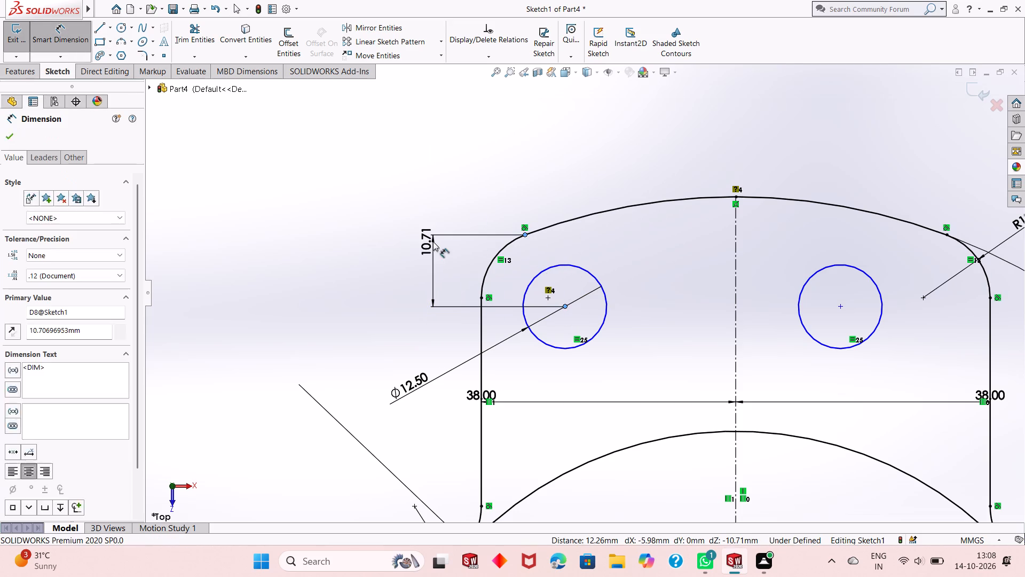
{"action": "key", "text": "8"}
{"action": "key", "text": "Return"}
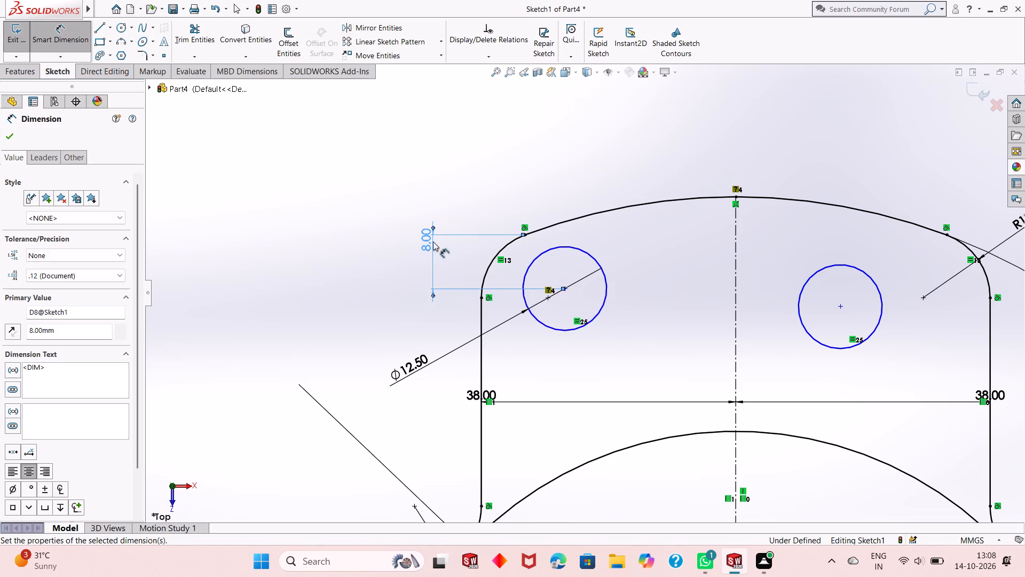
{"action": "double_click", "coordinate": [433, 241]}
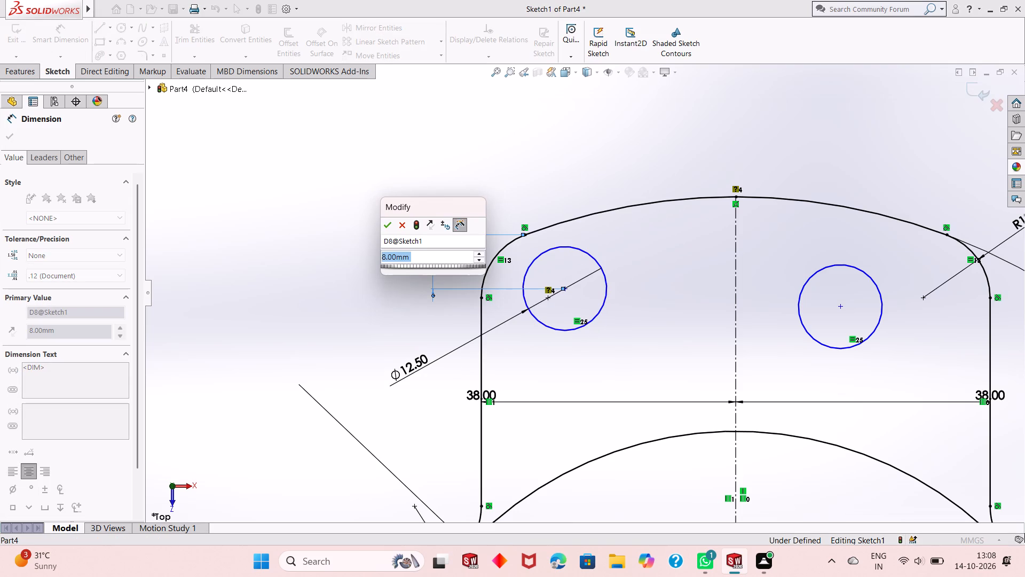
{"action": "type", "text": "8."}
{"action": "key", "text": "5"}
{"action": "key", "text": "Return"}
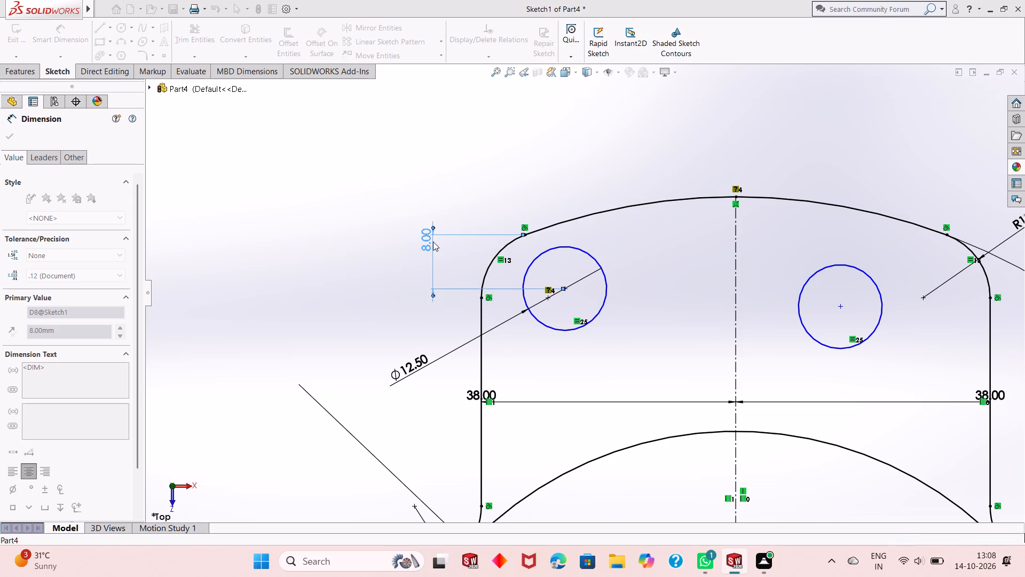
Dimension the left lug circle's centre 25 mm horizontally from the vertical centreline.
{"action": "left_click", "coordinate": [566, 295]}
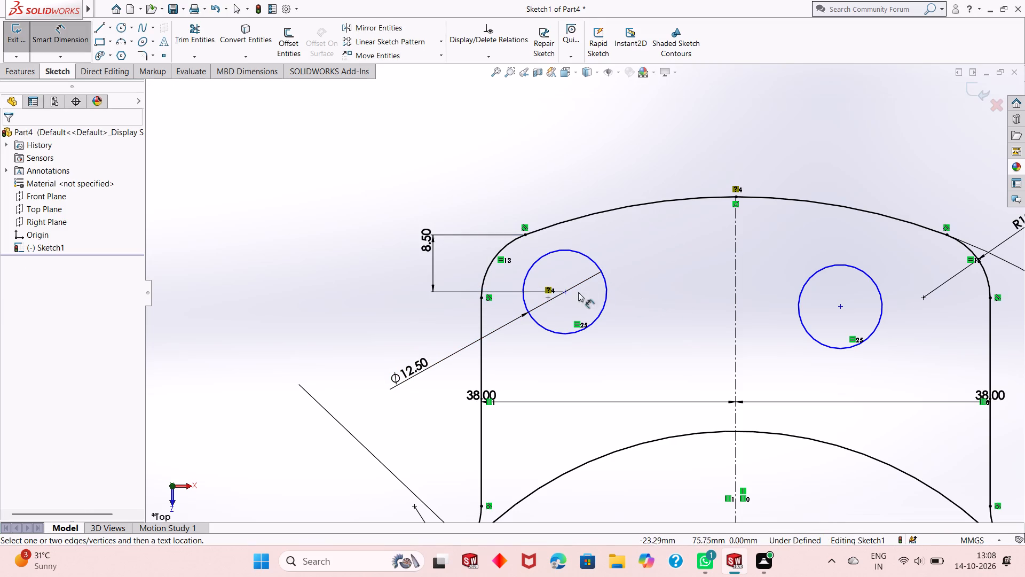
{"action": "left_click", "coordinate": [563, 292]}
{"action": "left_click", "coordinate": [737, 303]}
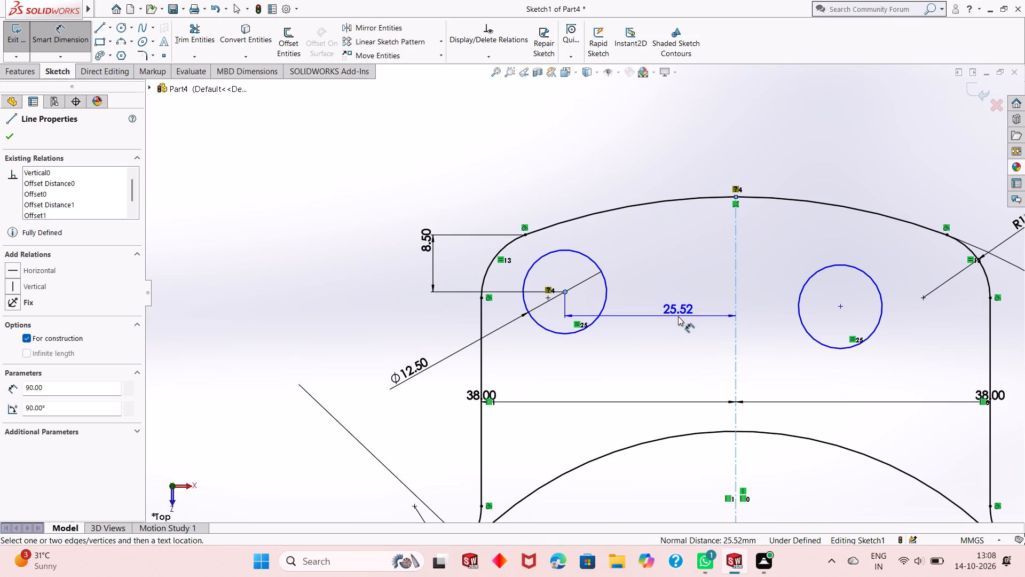
{"action": "left_click", "coordinate": [662, 365]}
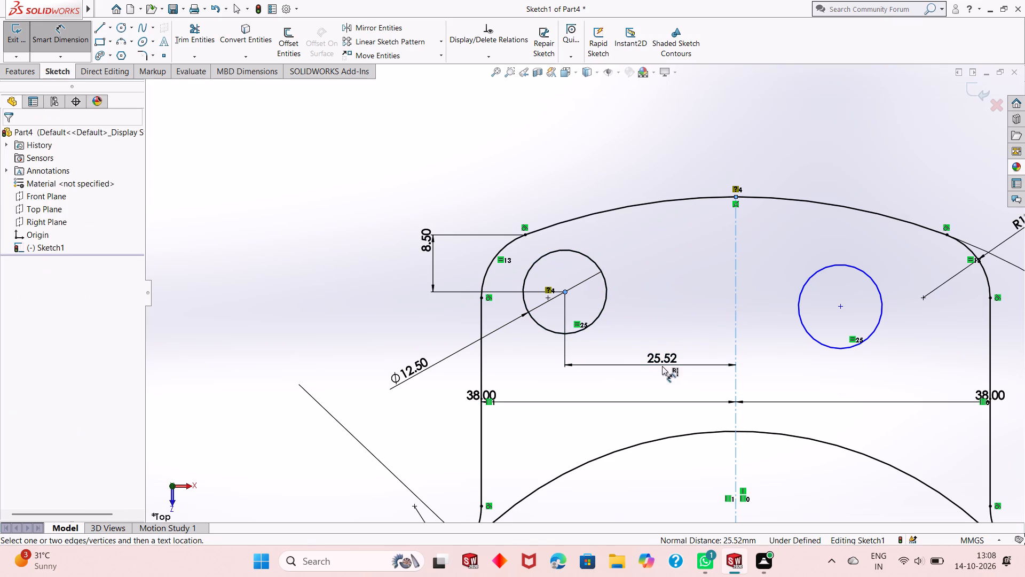
{"action": "type", "text": "25"}
{"action": "key", "text": "Return"}
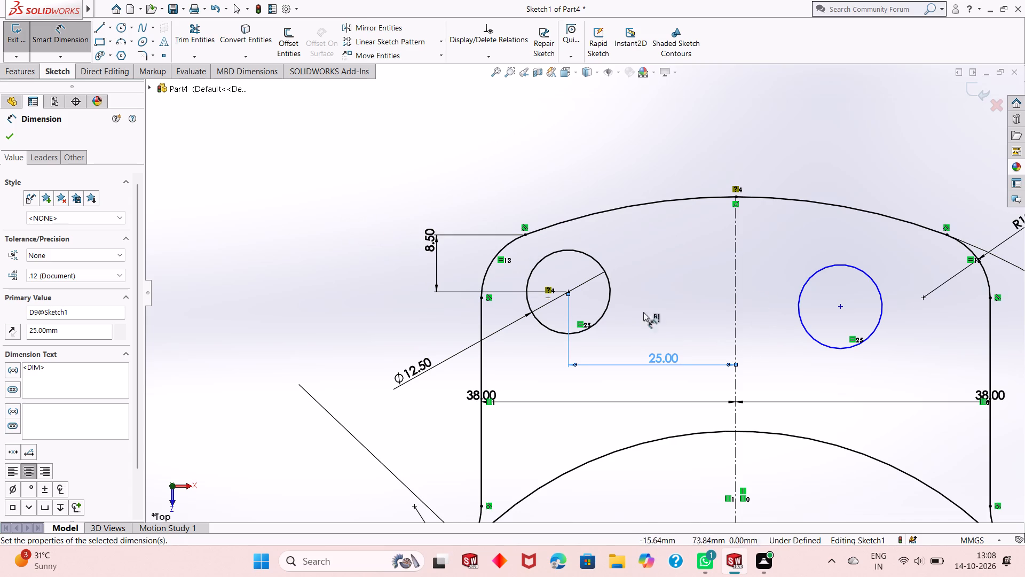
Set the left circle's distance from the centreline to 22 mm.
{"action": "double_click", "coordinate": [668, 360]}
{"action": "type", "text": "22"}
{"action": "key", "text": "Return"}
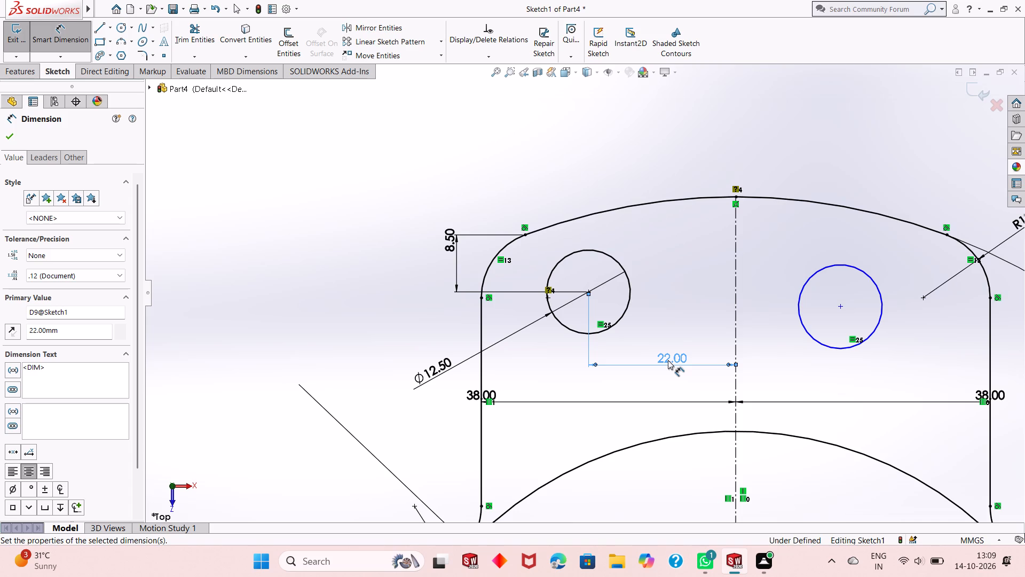
Set the left circle's distance from the centreline to 23 mm.
{"action": "double_click", "coordinate": [668, 360]}
{"action": "type", "text": "23"}
{"action": "key", "text": "Return"}
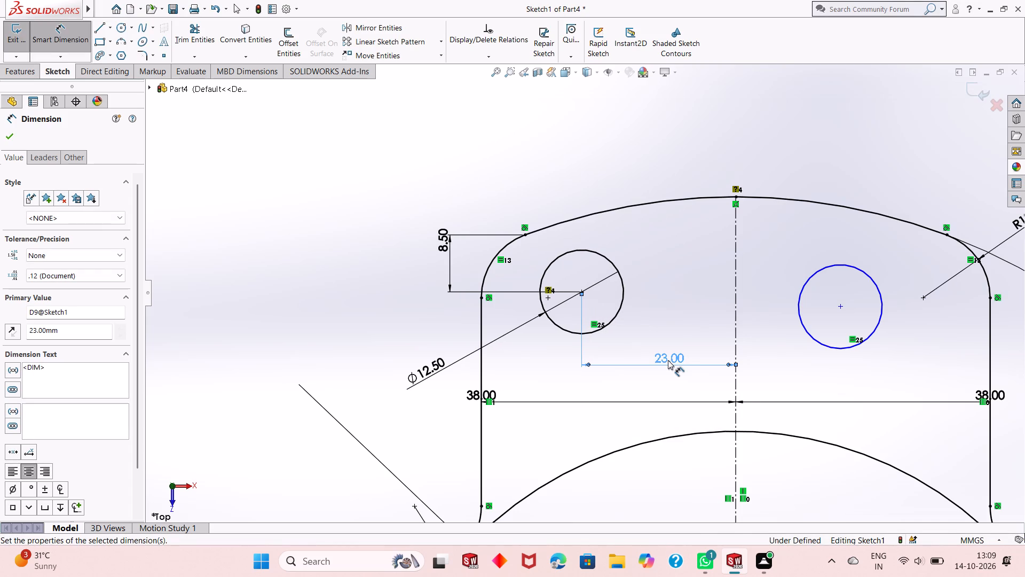
{"action": "right_click", "coordinate": [593, 145]}
{"action": "left_click", "coordinate": [617, 175]}
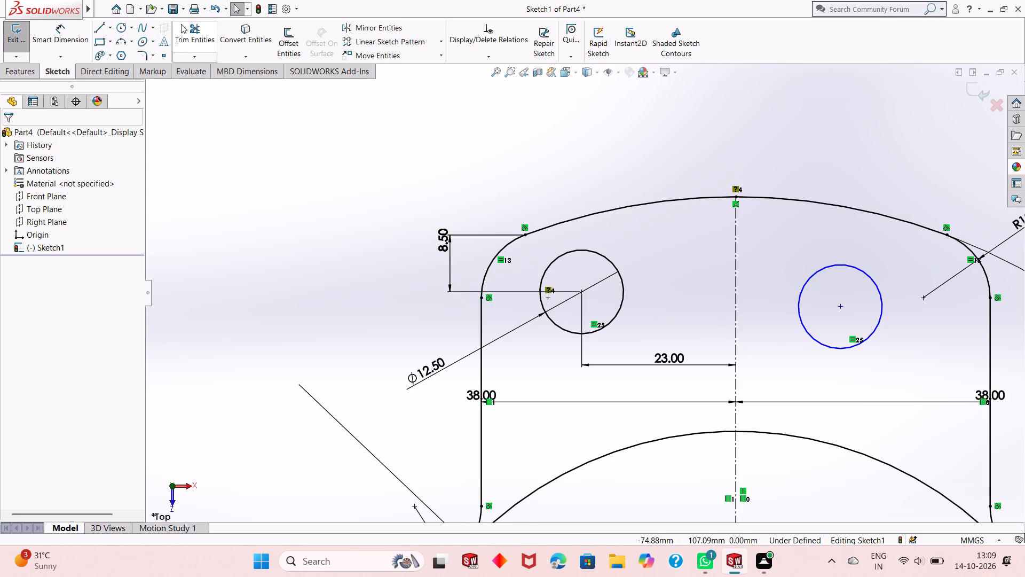
Dimension the right lug circle's centre 23 mm horizontally from the vertical centreline.
{"action": "left_click", "coordinate": [75, 37]}
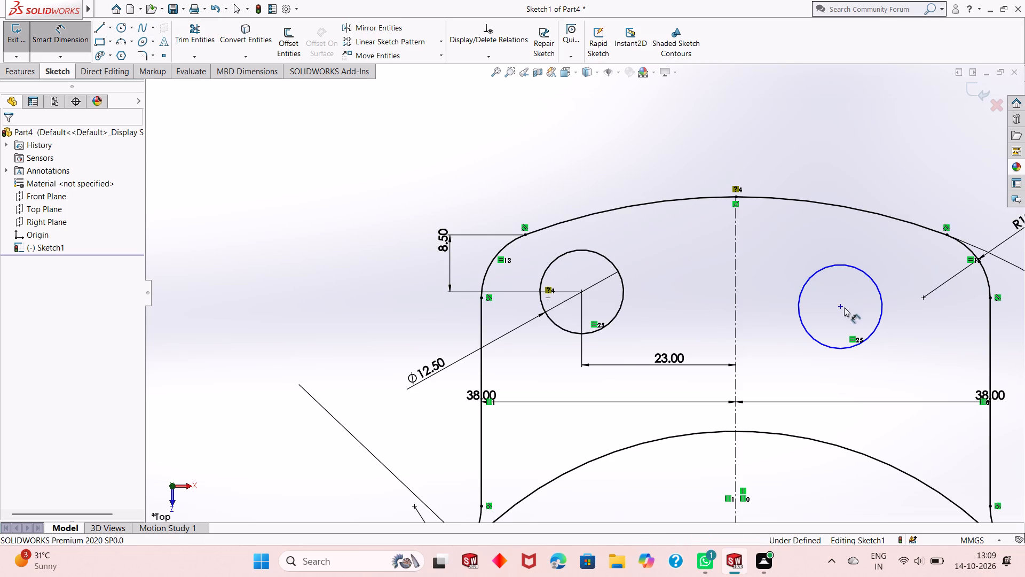
{"action": "left_click", "coordinate": [841, 308]}
{"action": "left_click", "coordinate": [736, 323]}
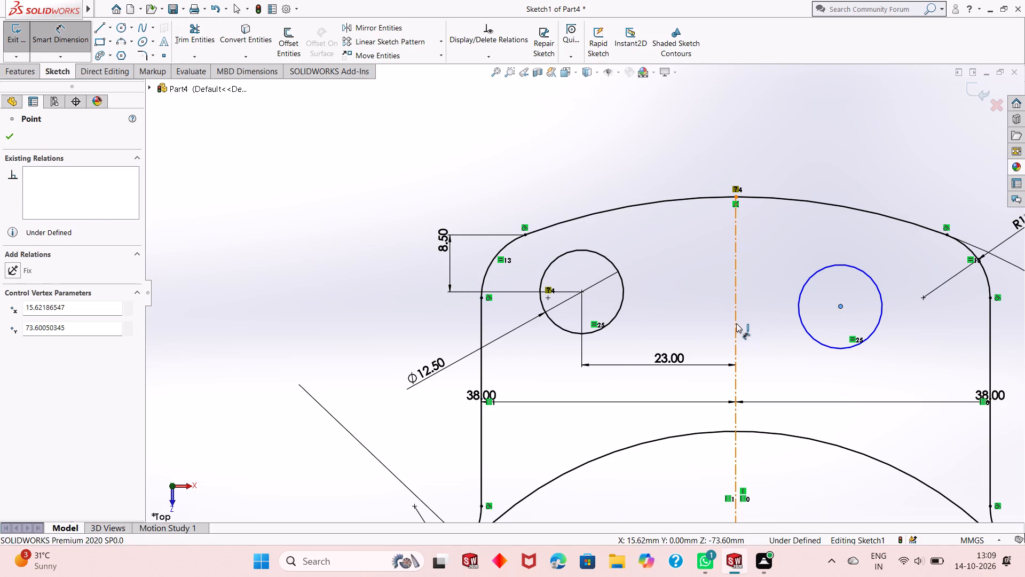
{"action": "left_click", "coordinate": [783, 367]}
{"action": "type", "text": "23"}
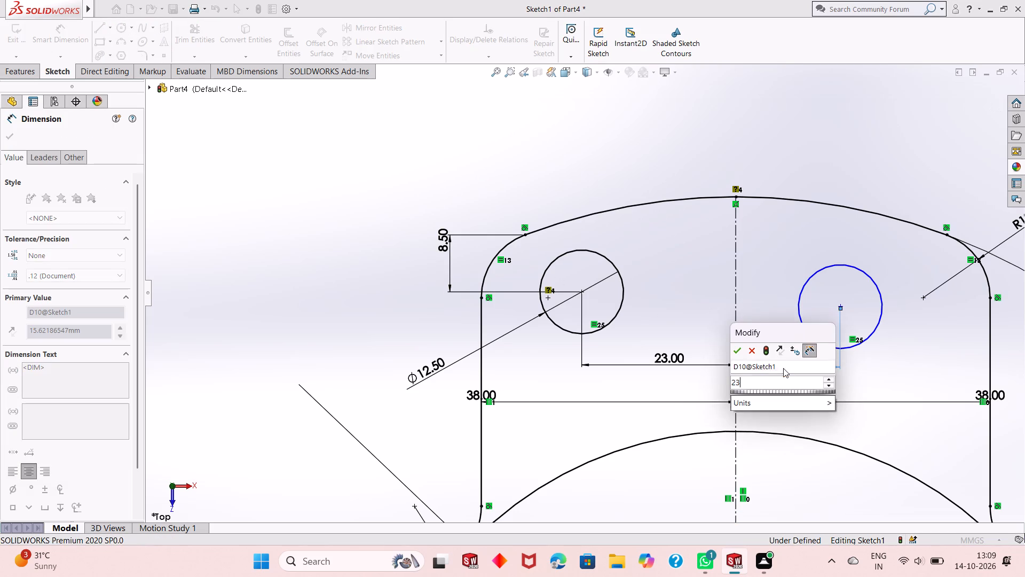
{"action": "key", "text": "Return"}
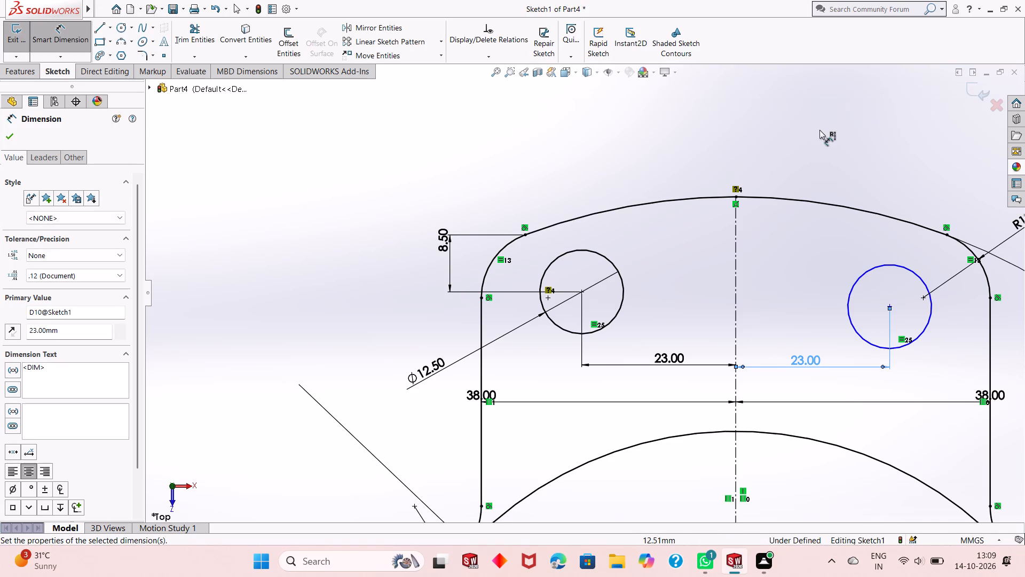
{"action": "right_click", "coordinate": [819, 130]}
{"action": "left_click", "coordinate": [853, 166]}
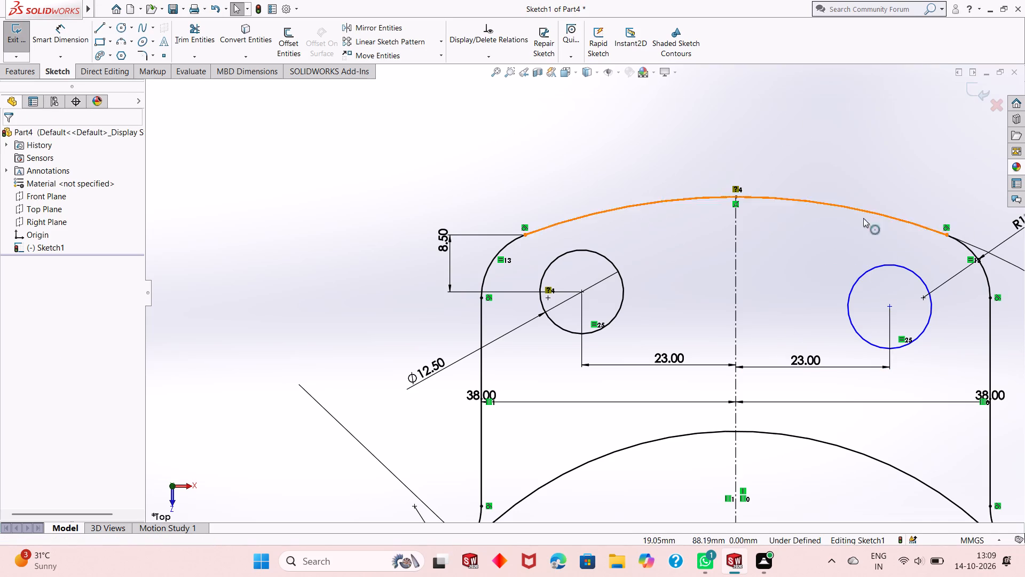
Add a Horizontal relation between the centres of the two lug circles.
{"action": "left_click", "coordinate": [891, 306]}
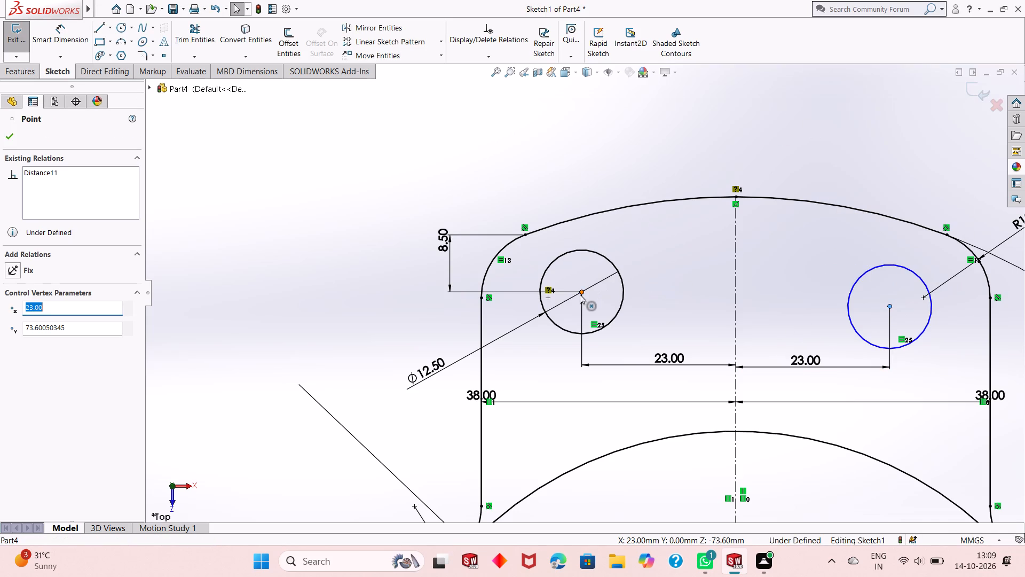
{"action": "left_click", "coordinate": [584, 291], "text": "ctrl"}
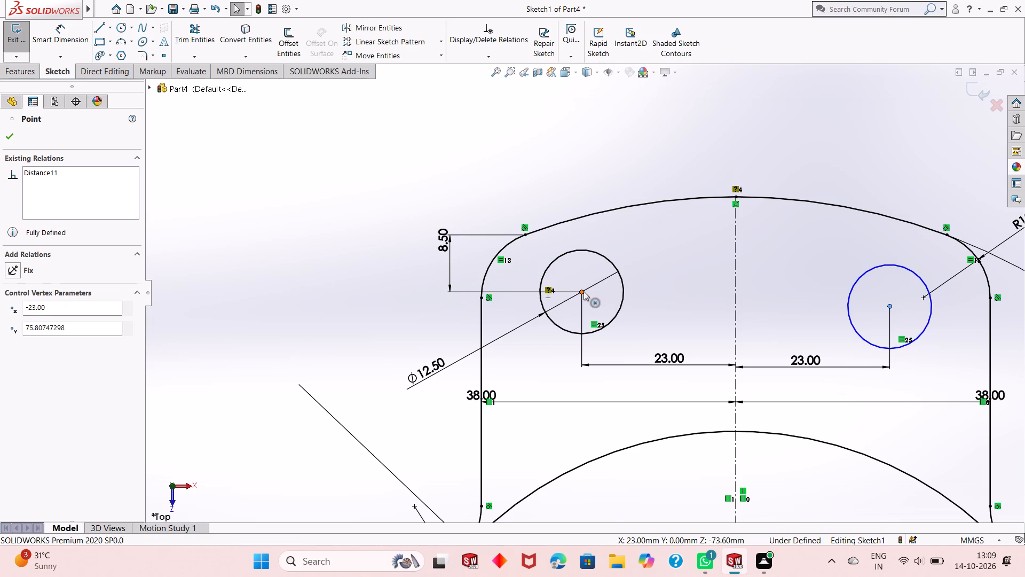
{"action": "left_click", "coordinate": [615, 244]}
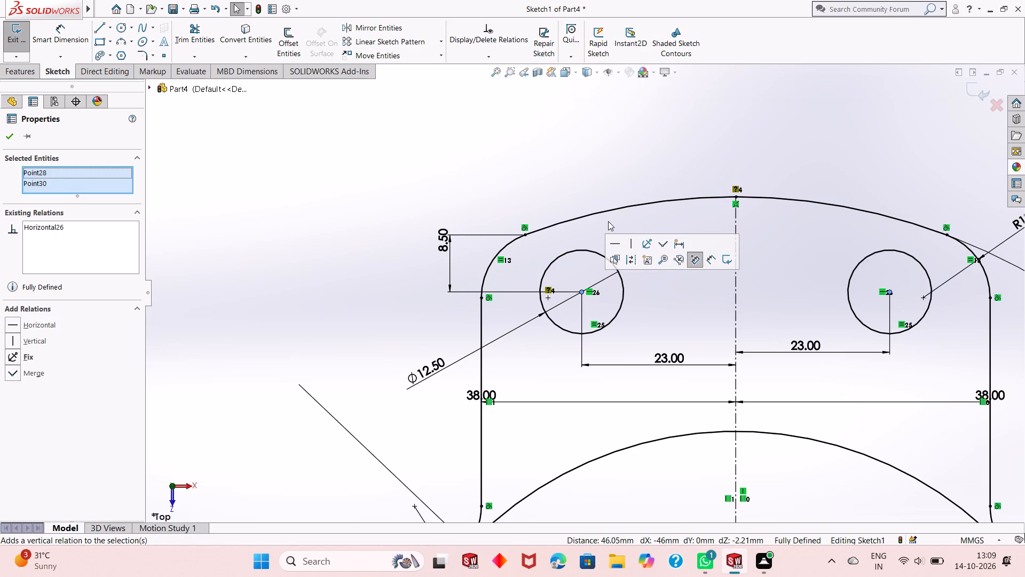
{"action": "key", "text": "Escape"}
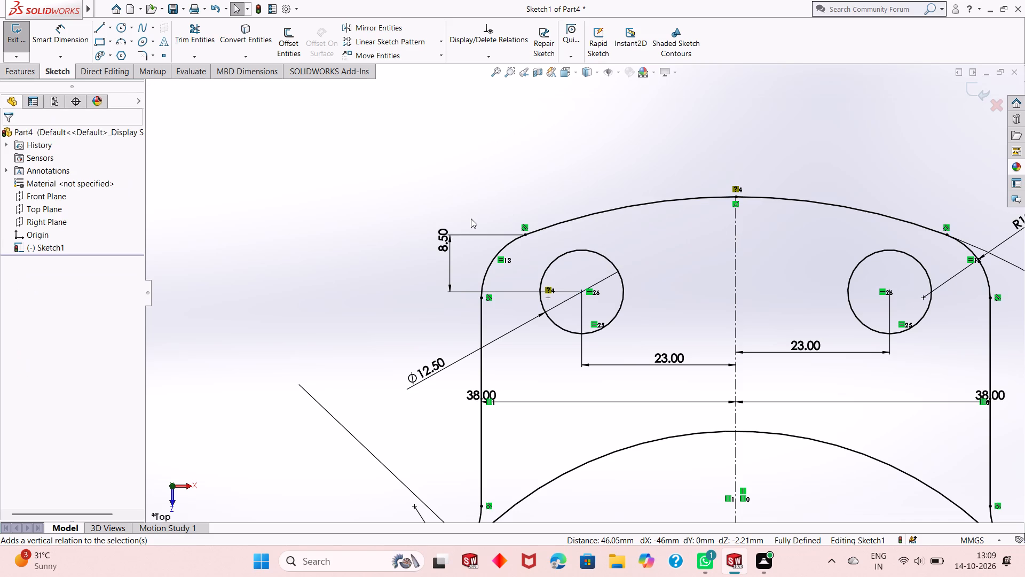
{"action": "key", "text": "Escape"}
Extrude the lug region and the 110 mm circle region with a Blind depth of 5 mm, leaving the two small holes open.
{"action": "scroll", "coordinate": [611, 341], "scroll_direction": "up", "scroll_amount": 2}
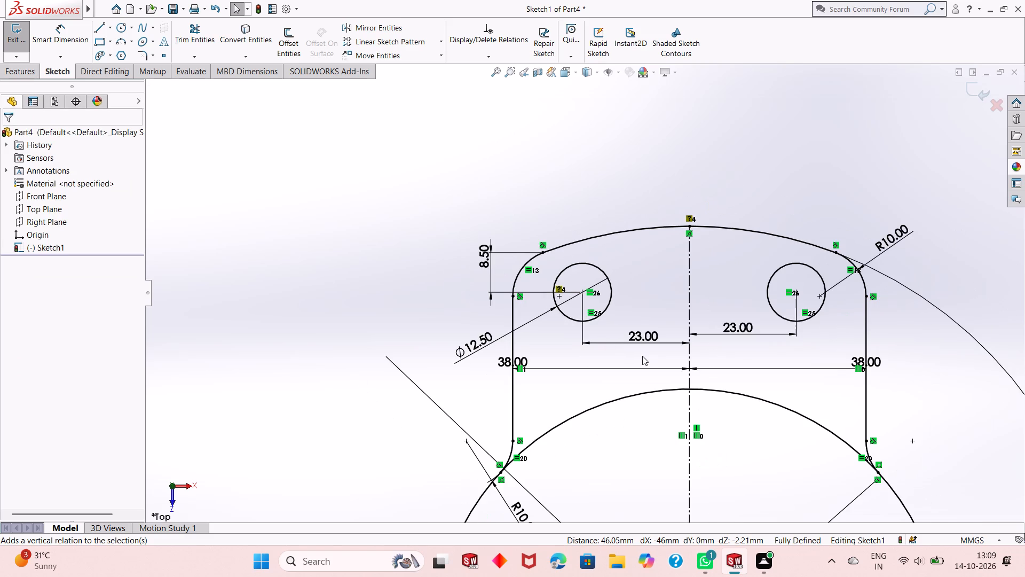
{"action": "scroll", "coordinate": [641, 338], "scroll_direction": "up", "scroll_amount": 2}
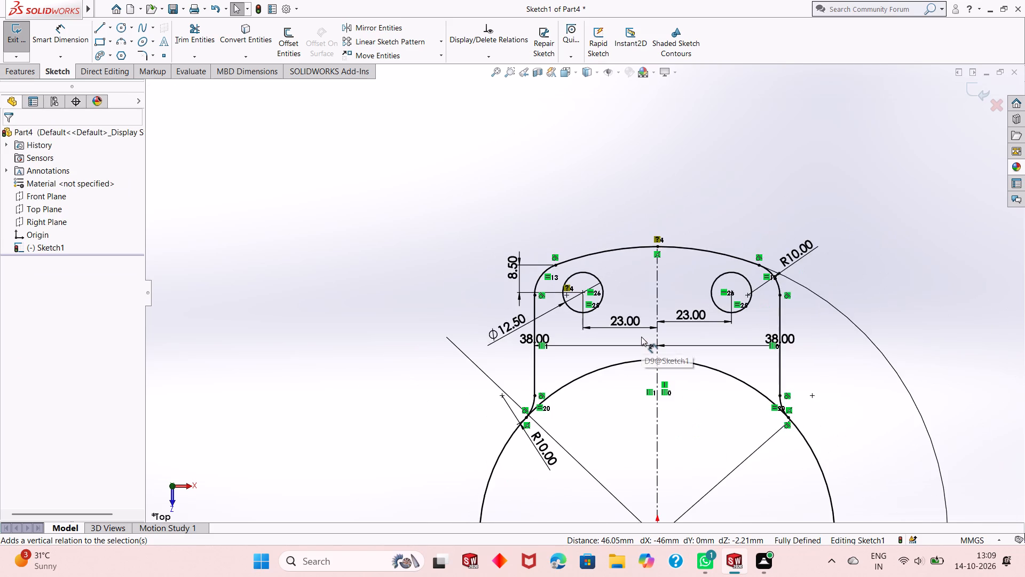
{"action": "scroll", "coordinate": [641, 337], "scroll_direction": "up", "scroll_amount": 2}
{"action": "scroll", "coordinate": [646, 345], "scroll_direction": "down", "scroll_amount": 1}
{"action": "scroll", "coordinate": [646, 348], "scroll_direction": "up", "scroll_amount": 1}
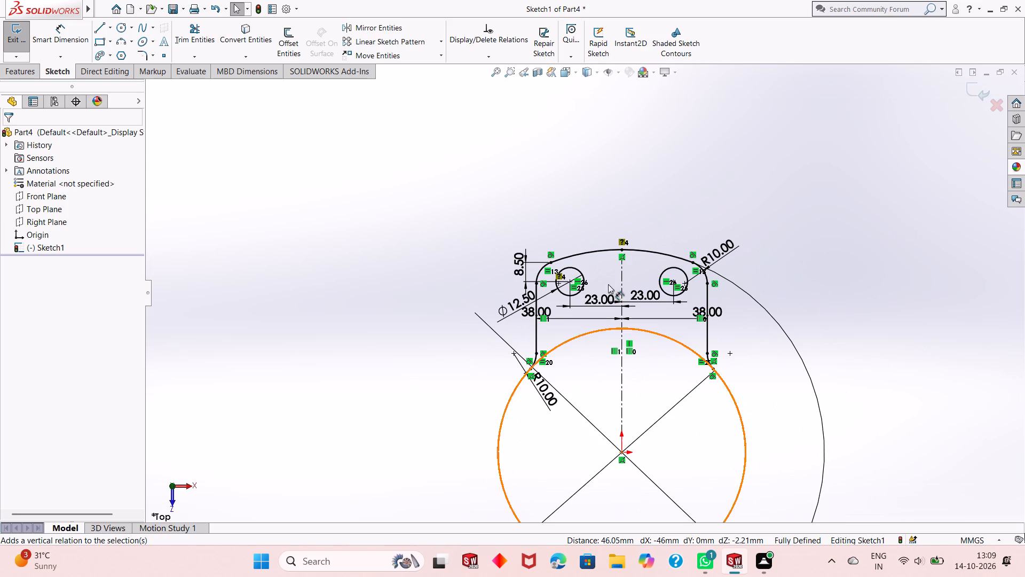
{"action": "left_click", "coordinate": [35, 70]}
{"action": "left_click", "coordinate": [35, 54]}
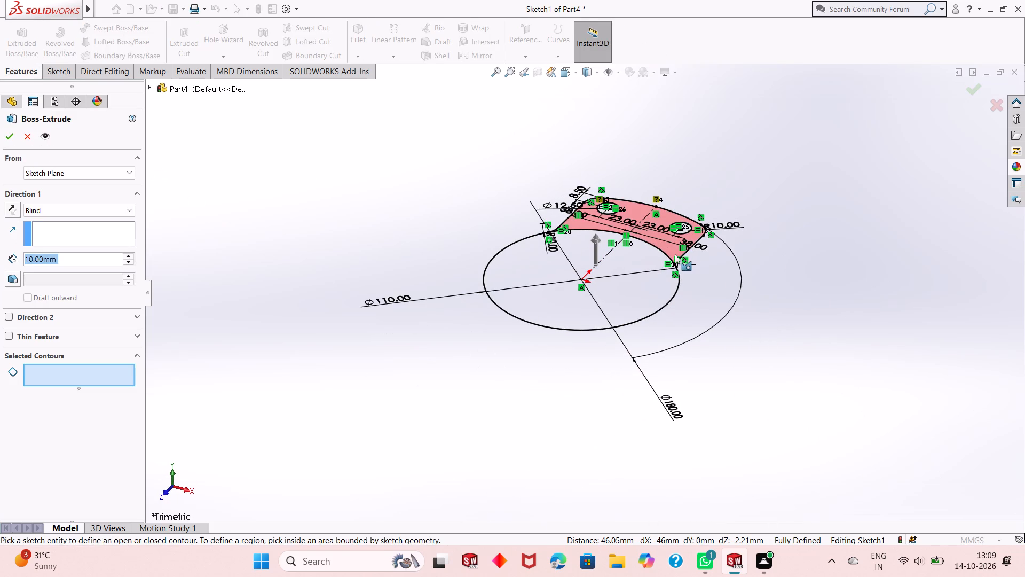
{"action": "left_click", "coordinate": [675, 254]}
{"action": "left_click", "coordinate": [653, 267]}
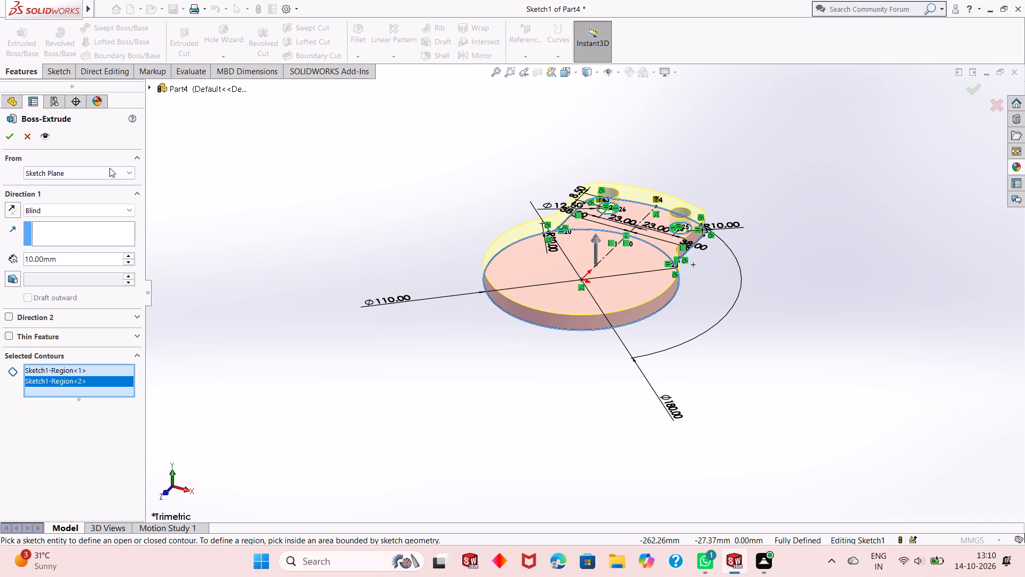
{"action": "double_click", "coordinate": [70, 259]}
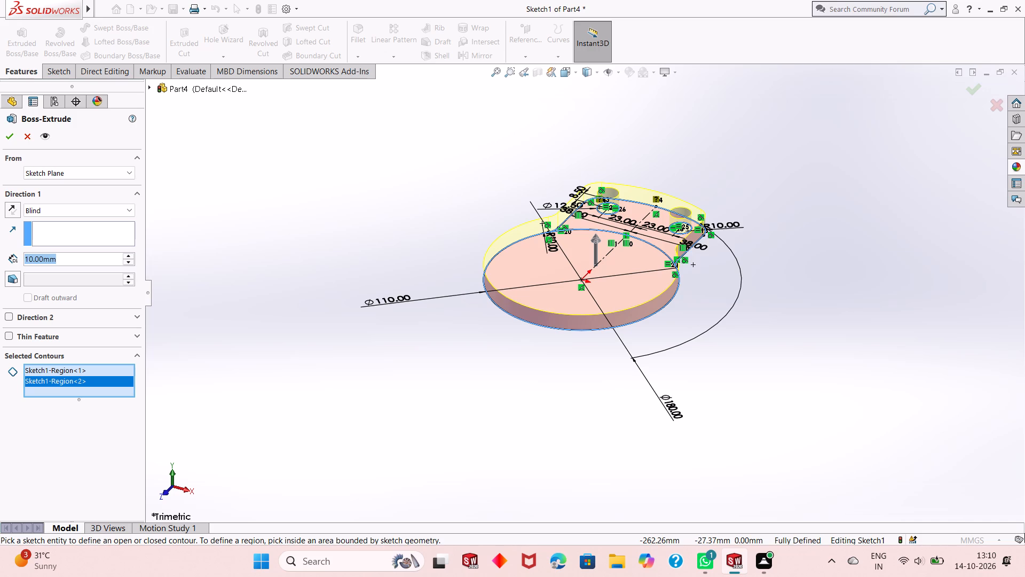
{"action": "key", "text": "8"}
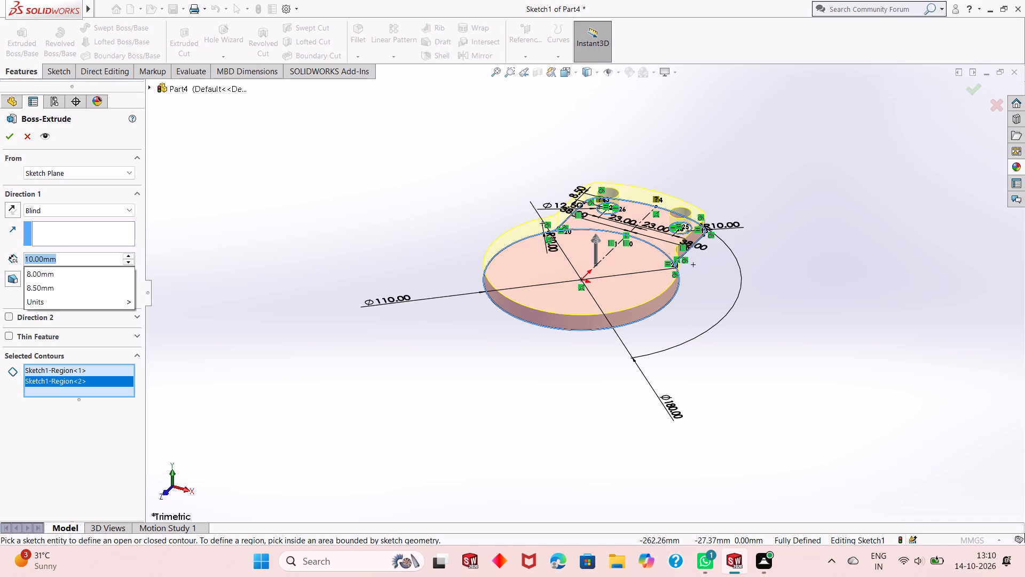
{"action": "key", "text": "Return"}
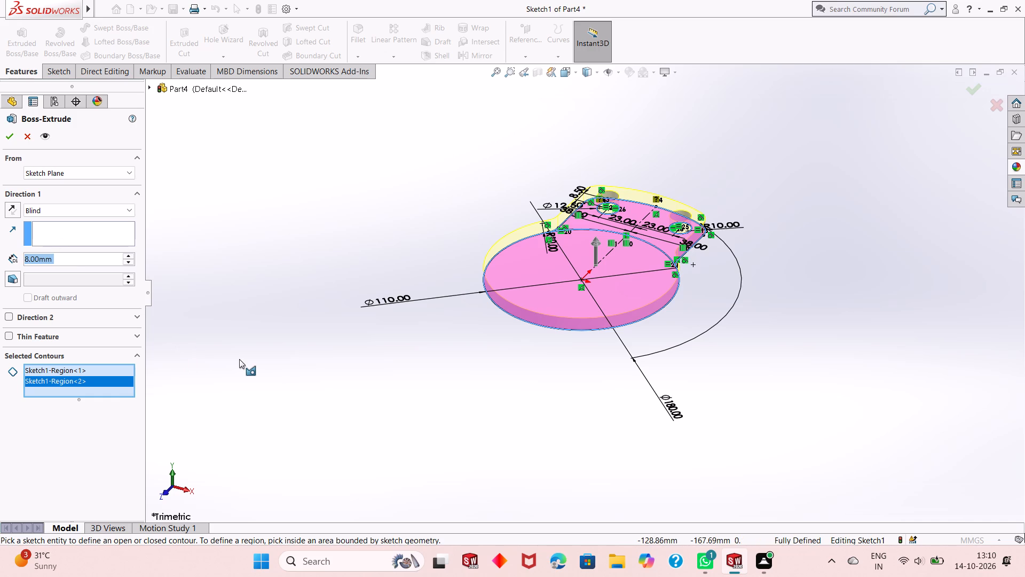
{"action": "key", "text": "5"}
{"action": "key", "text": "Return"}
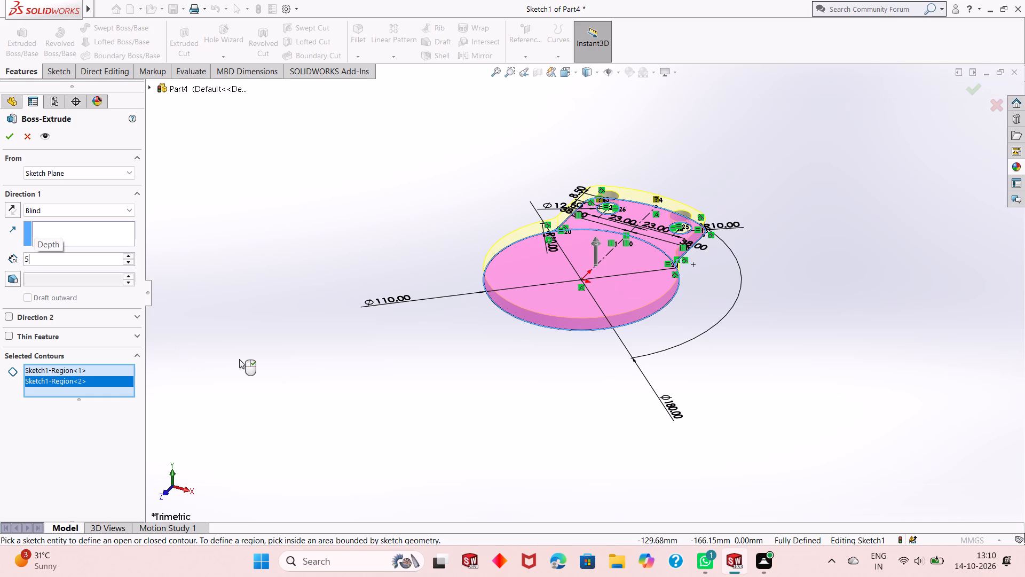
{"action": "left_click", "coordinate": [9, 137]}
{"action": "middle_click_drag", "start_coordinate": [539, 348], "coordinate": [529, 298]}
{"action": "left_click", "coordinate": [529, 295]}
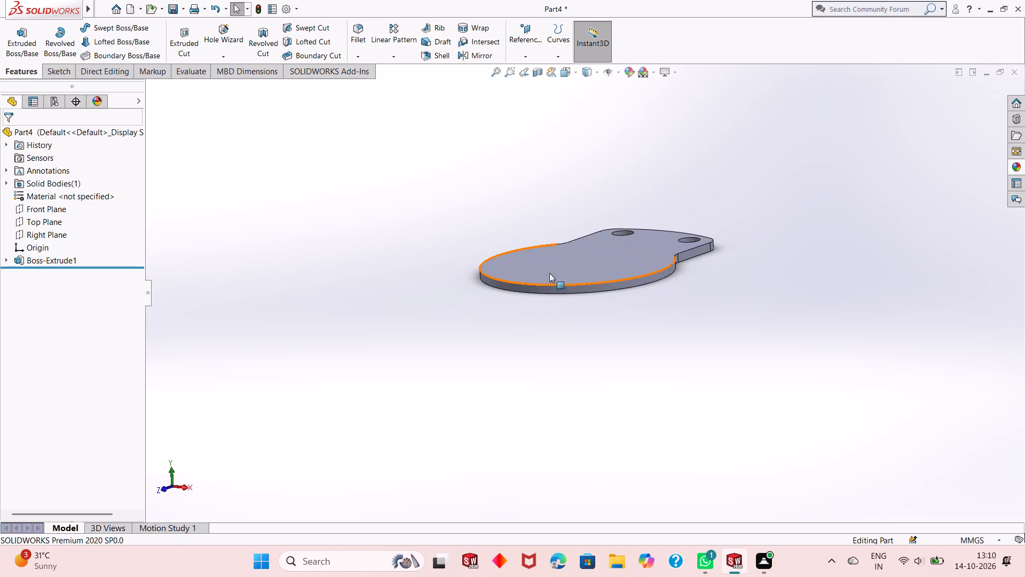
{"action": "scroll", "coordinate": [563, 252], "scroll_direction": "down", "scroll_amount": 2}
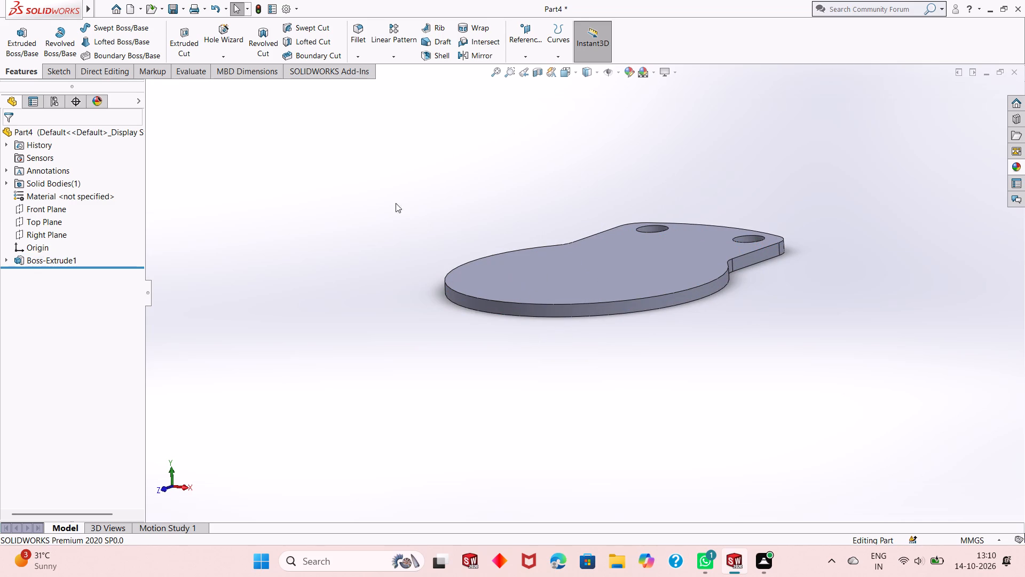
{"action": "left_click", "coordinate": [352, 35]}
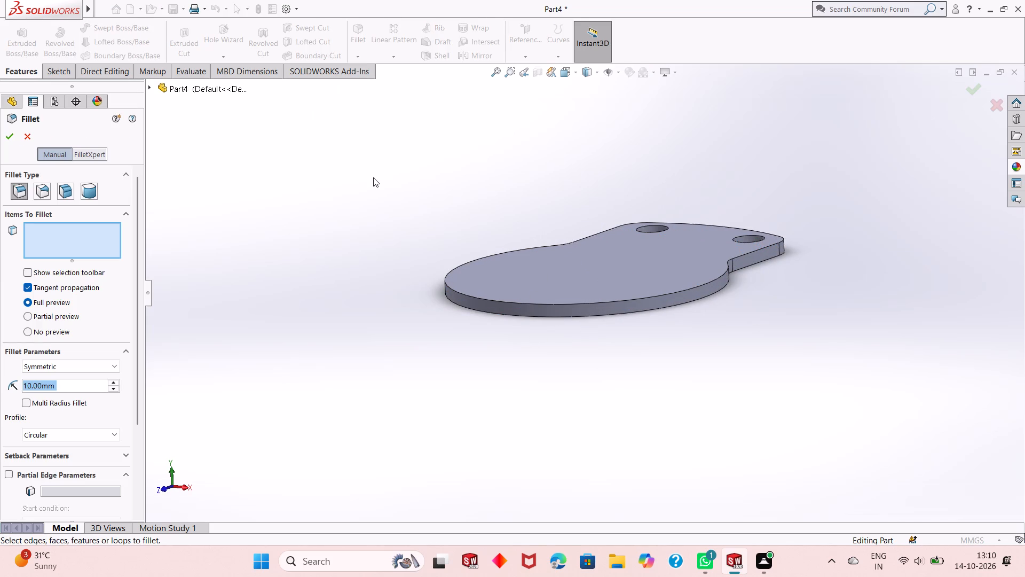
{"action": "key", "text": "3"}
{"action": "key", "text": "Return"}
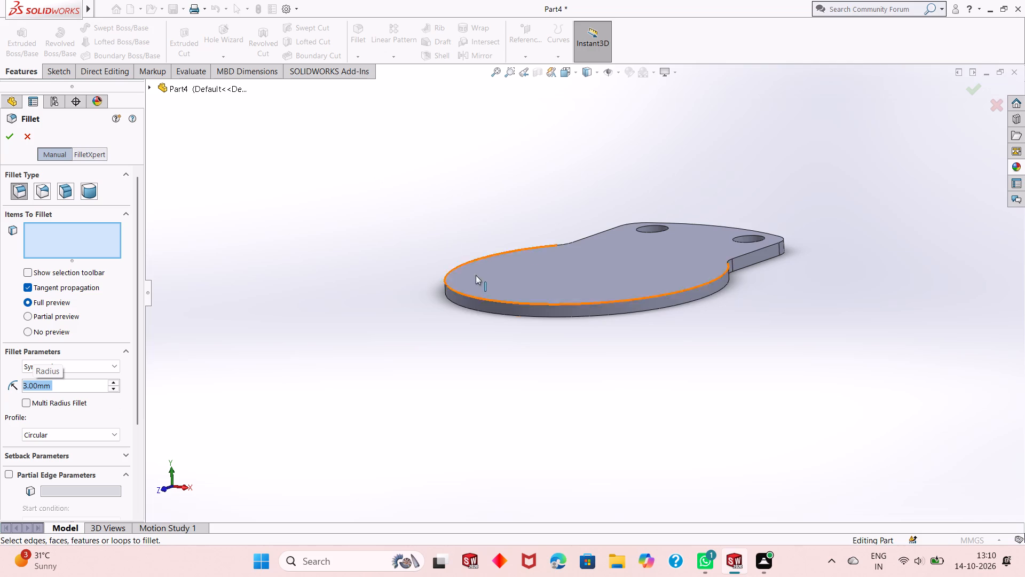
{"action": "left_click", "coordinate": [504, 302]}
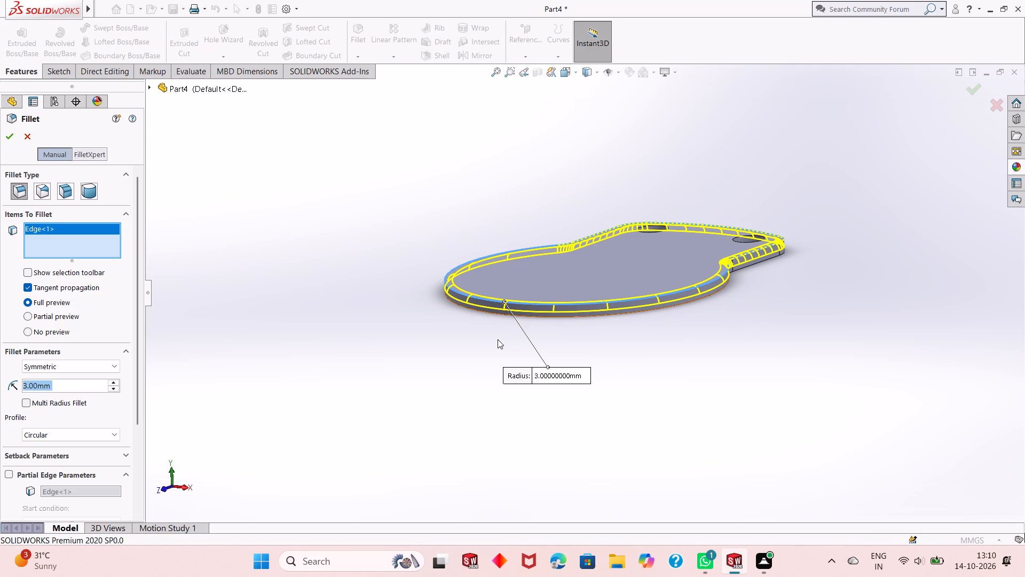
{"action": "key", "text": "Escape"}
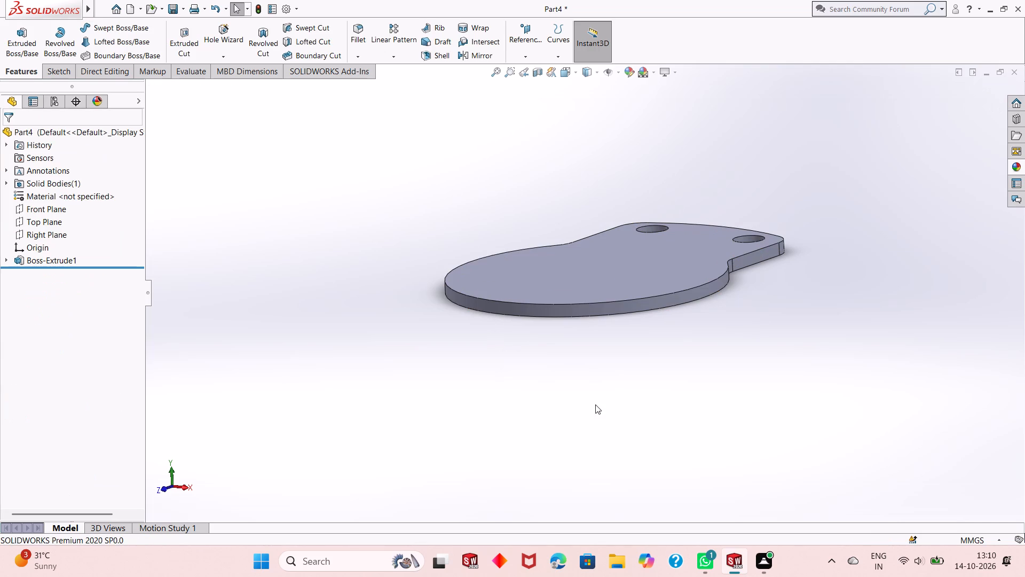
Edit the plate's base extrusion and set its Blind depth to 8 mm.
{"action": "left_click", "coordinate": [50, 263]}
{"action": "left_click", "coordinate": [56, 236]}
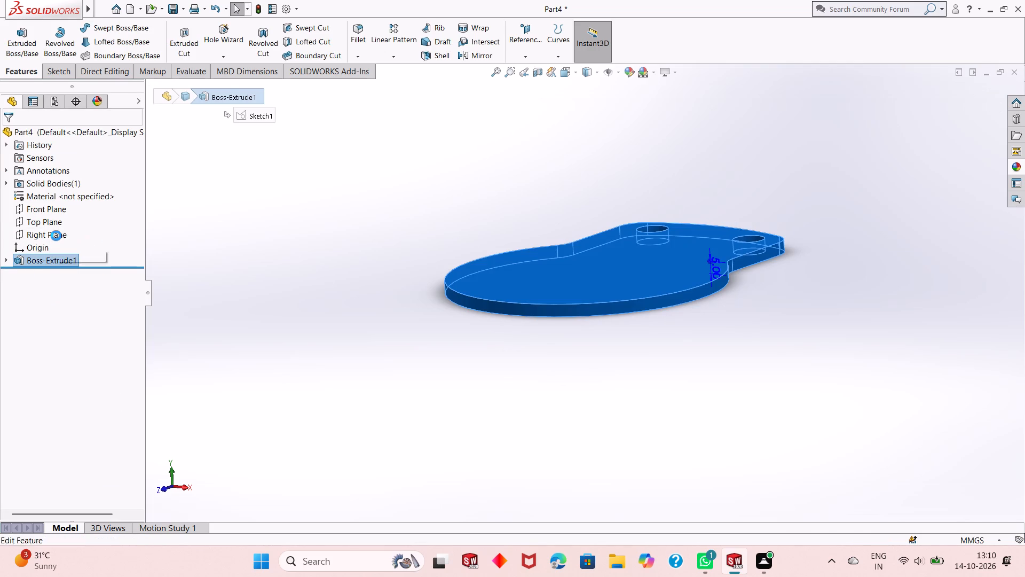
{"action": "key", "text": "8"}
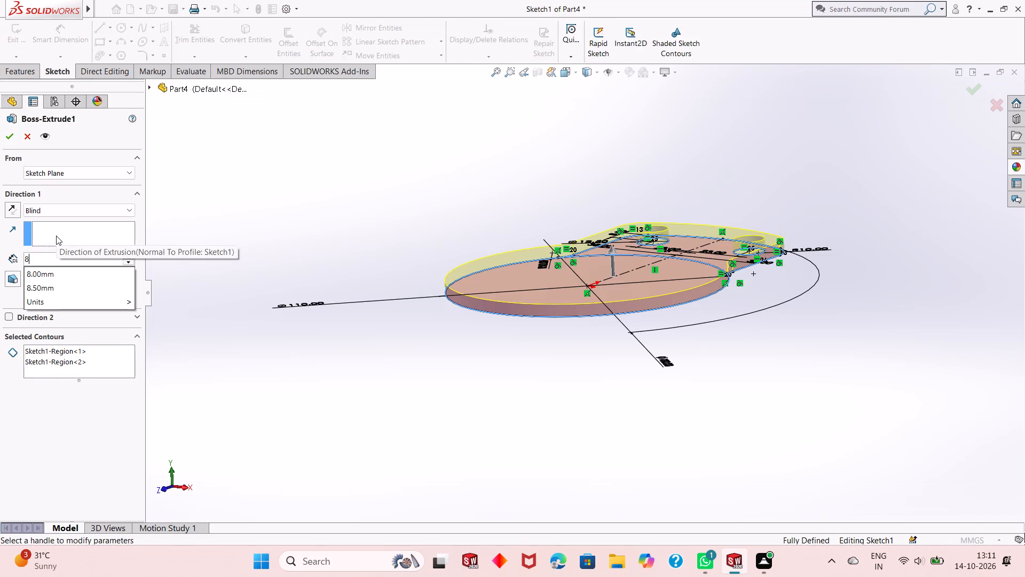
{"action": "key", "text": "Return"}
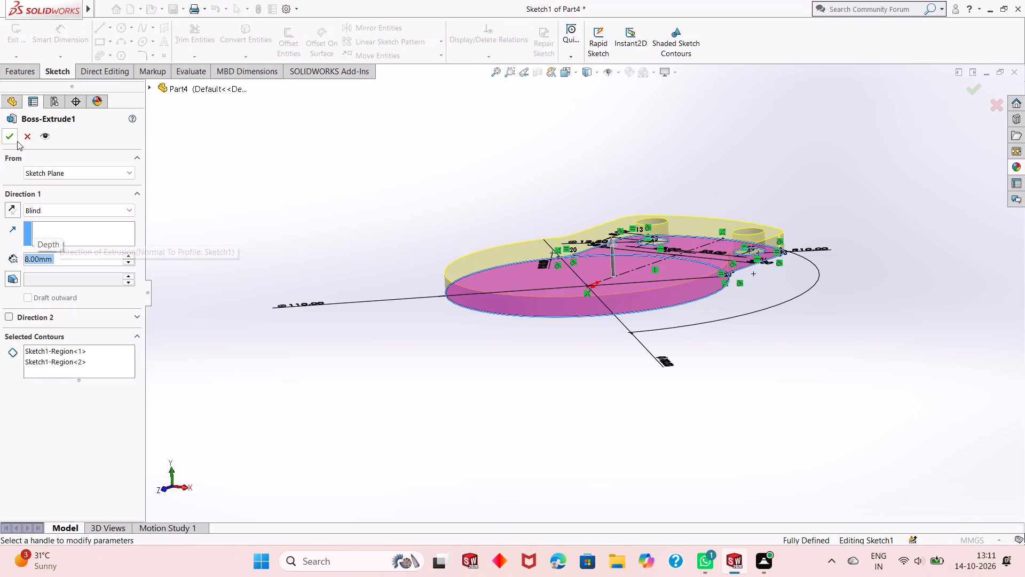
{"action": "left_click", "coordinate": [17, 141]}
{"action": "scroll", "coordinate": [542, 307], "scroll_direction": "up", "scroll_amount": 1}
{"action": "middle_click_drag", "start_coordinate": [544, 307], "coordinate": [540, 328]}
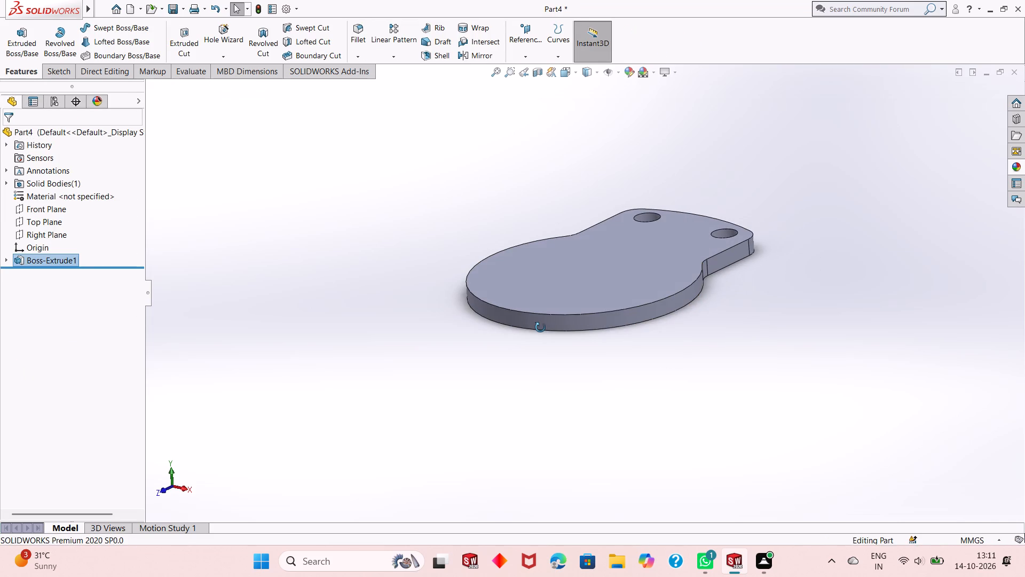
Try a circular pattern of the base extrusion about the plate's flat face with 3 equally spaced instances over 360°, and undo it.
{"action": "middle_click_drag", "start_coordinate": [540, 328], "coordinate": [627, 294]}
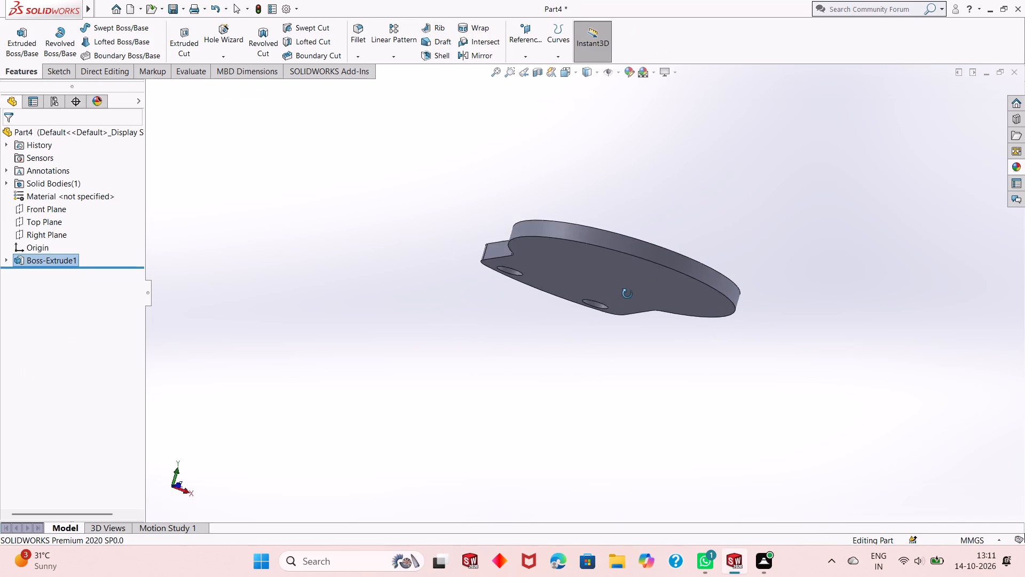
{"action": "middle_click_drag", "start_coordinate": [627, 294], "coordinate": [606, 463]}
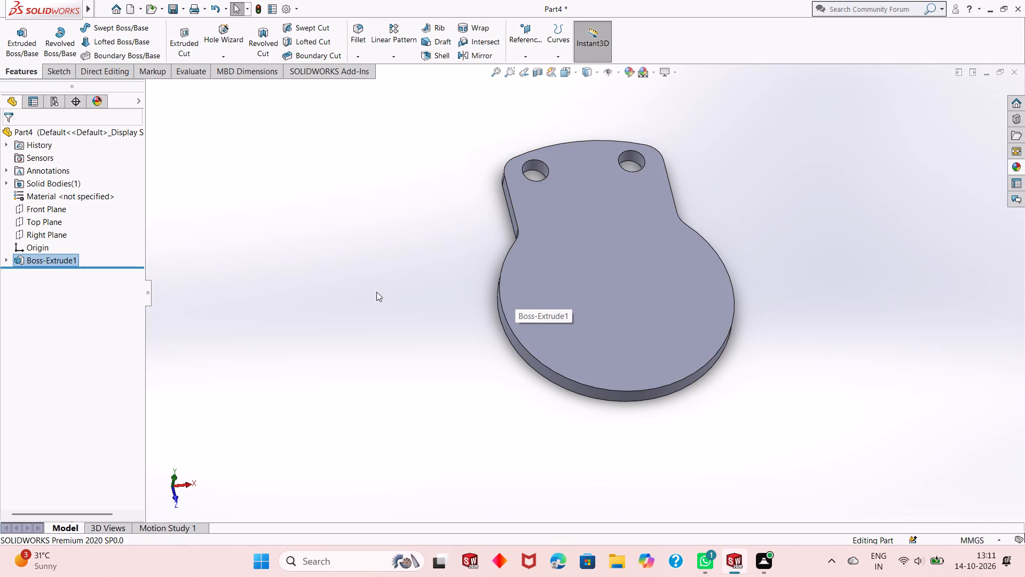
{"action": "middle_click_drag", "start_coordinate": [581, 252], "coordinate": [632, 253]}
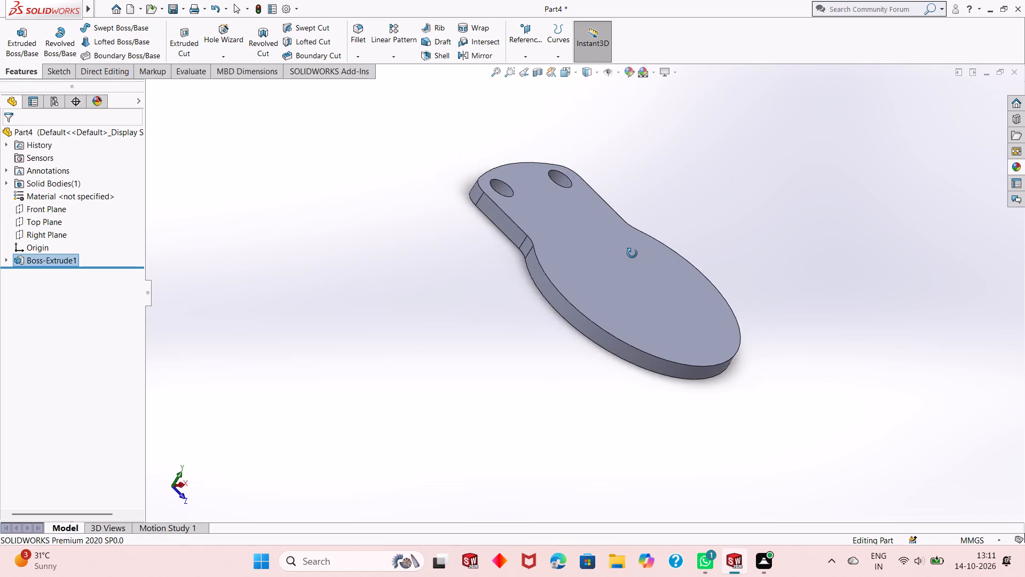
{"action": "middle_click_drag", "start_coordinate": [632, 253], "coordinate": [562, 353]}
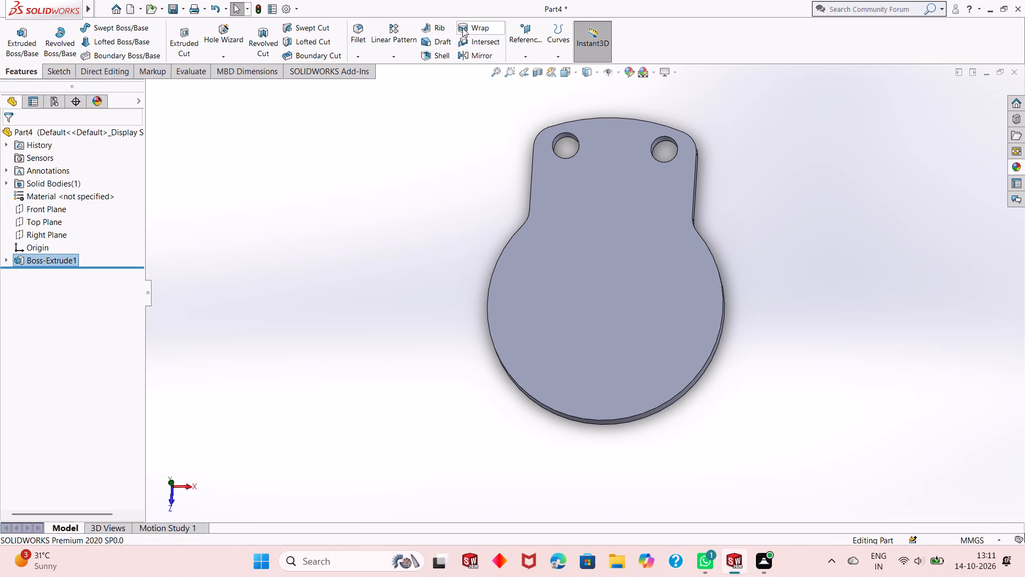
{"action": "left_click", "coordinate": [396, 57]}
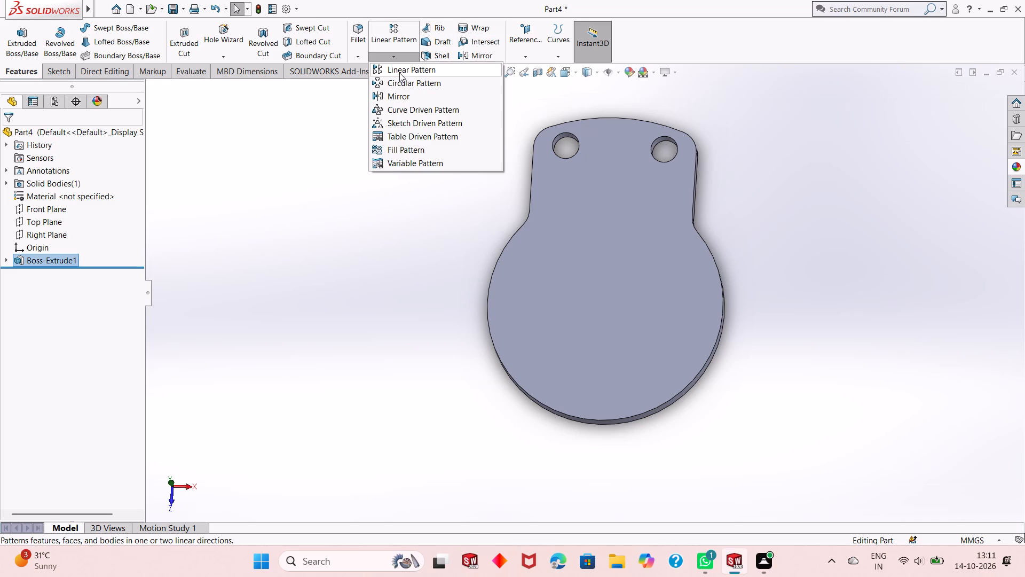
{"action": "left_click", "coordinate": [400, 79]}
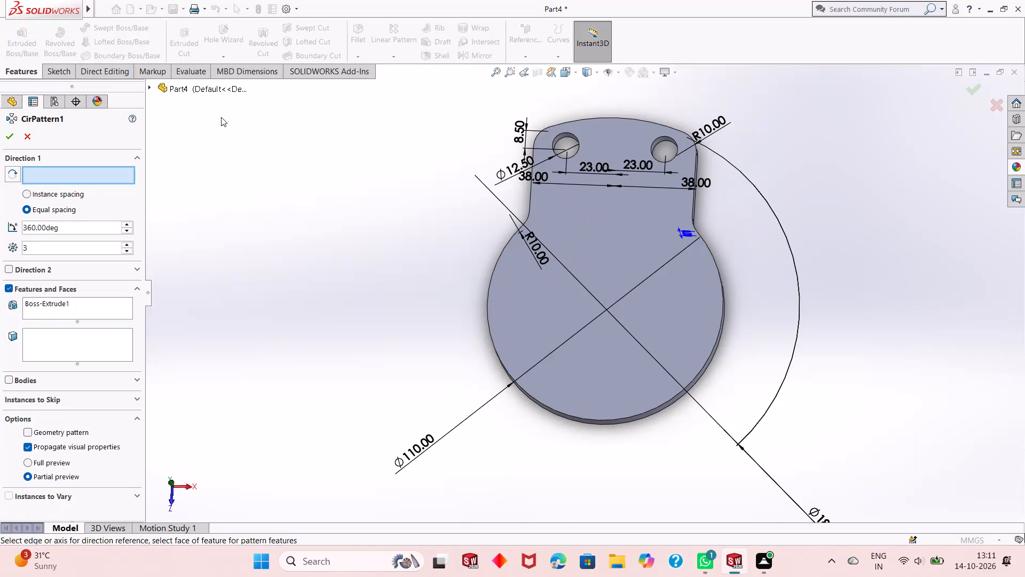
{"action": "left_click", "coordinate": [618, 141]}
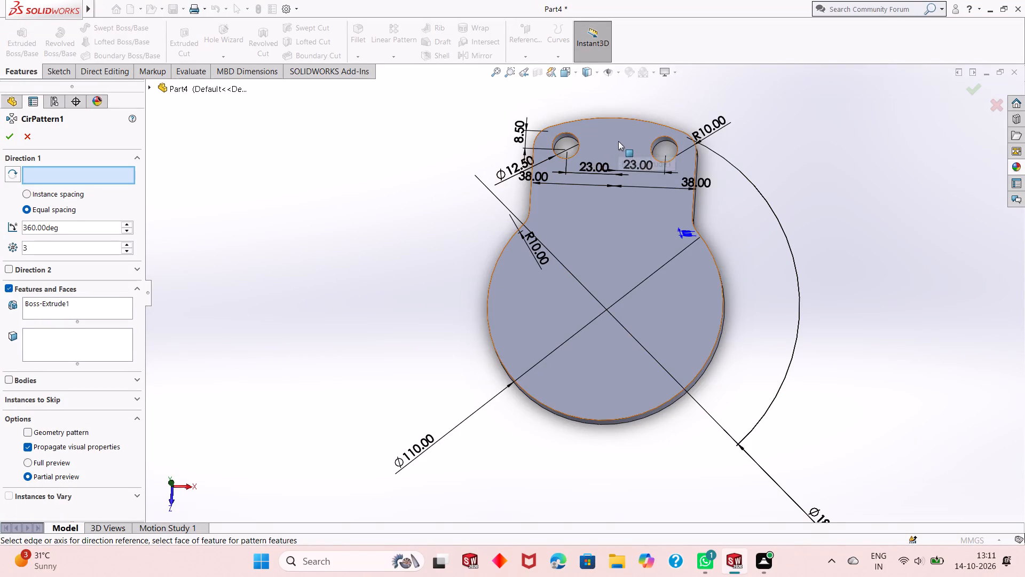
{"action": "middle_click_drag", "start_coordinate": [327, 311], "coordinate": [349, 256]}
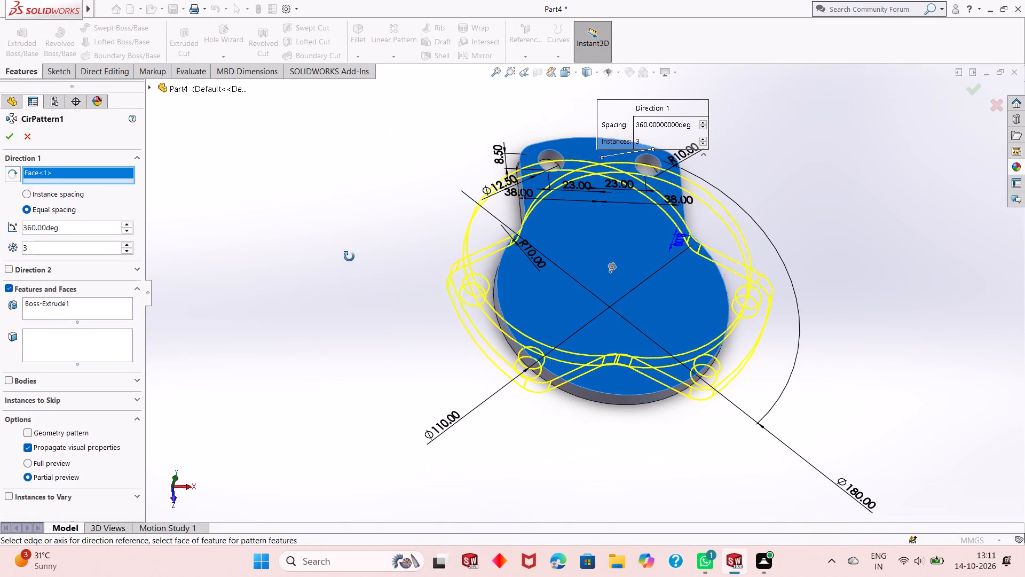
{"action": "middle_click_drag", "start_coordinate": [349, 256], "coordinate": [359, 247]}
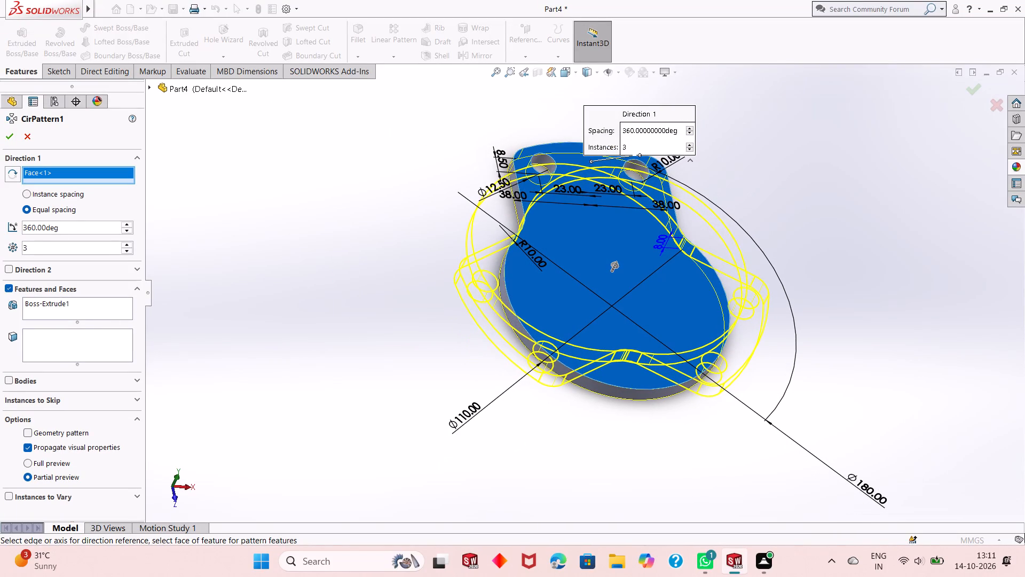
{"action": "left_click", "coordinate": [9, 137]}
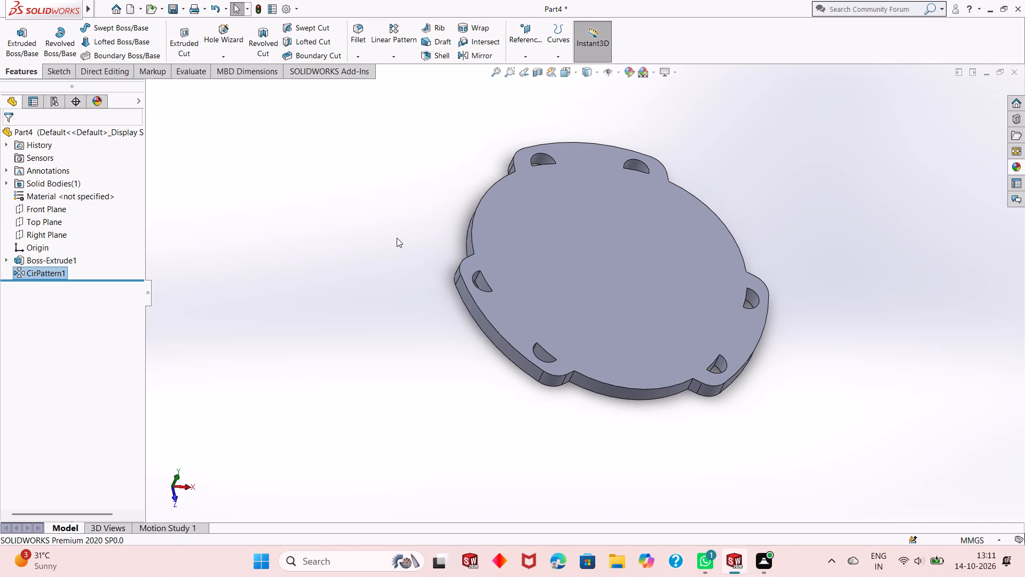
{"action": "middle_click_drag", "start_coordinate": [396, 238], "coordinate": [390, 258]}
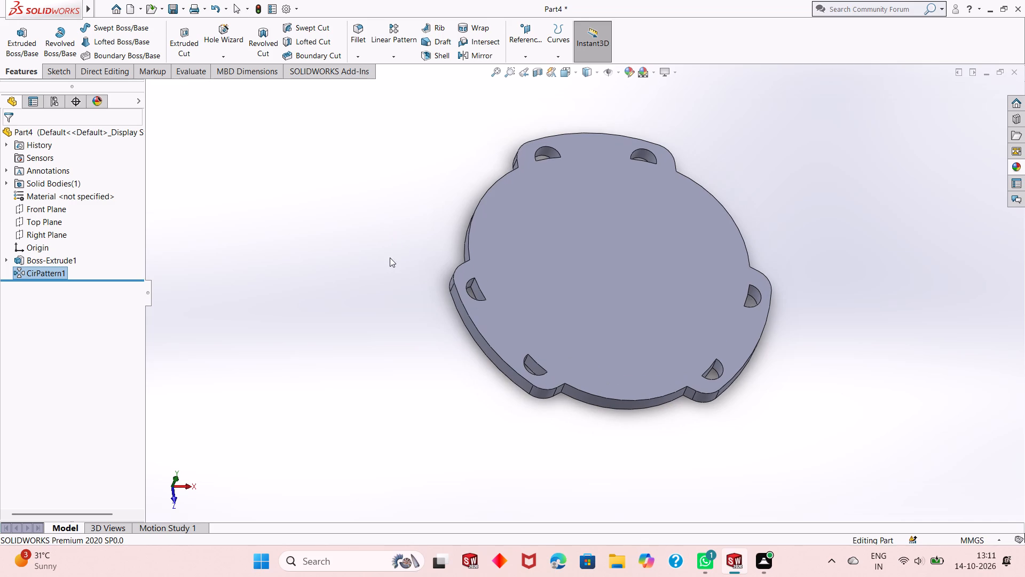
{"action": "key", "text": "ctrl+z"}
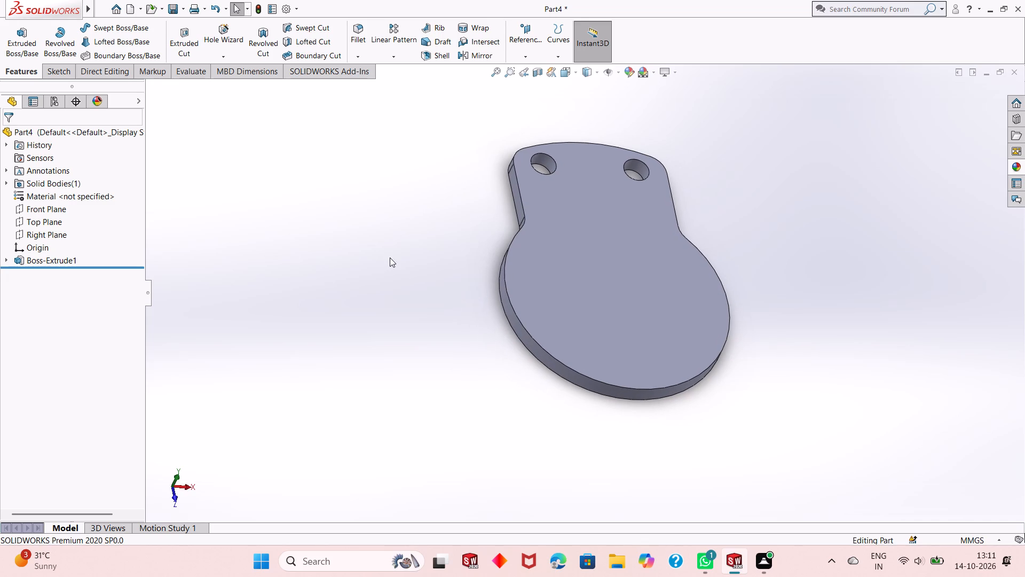
Undo the plate's depth edit and its base extrusion to return to the open profile sketch.
{"action": "key", "text": "ctrl+z"}
{"action": "key", "text": "ctrl+z"}
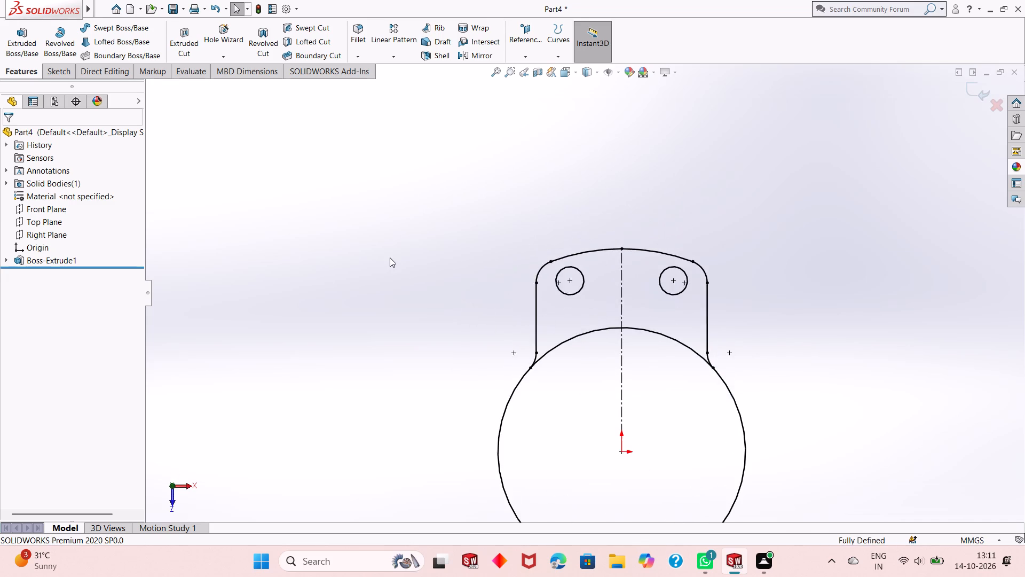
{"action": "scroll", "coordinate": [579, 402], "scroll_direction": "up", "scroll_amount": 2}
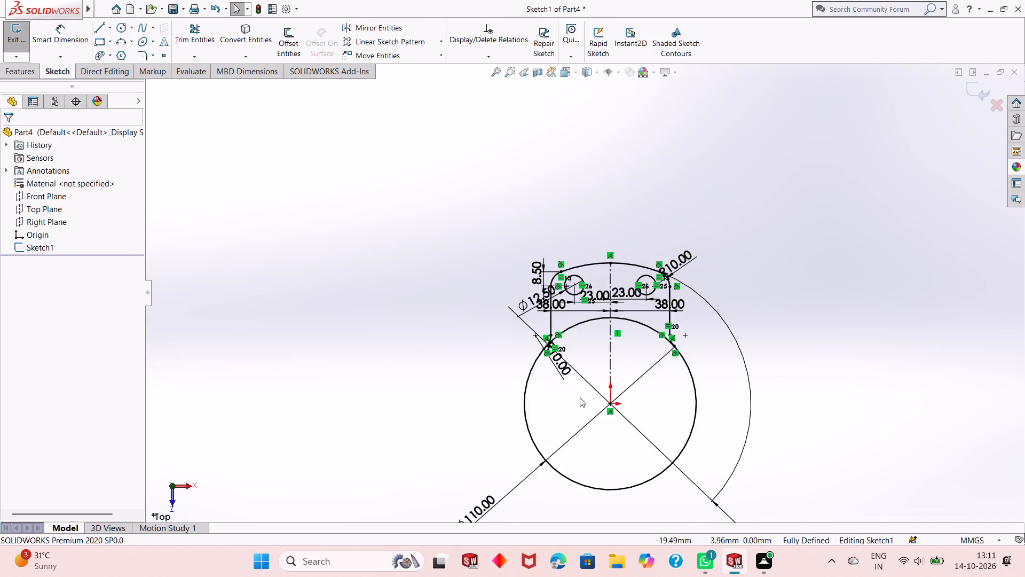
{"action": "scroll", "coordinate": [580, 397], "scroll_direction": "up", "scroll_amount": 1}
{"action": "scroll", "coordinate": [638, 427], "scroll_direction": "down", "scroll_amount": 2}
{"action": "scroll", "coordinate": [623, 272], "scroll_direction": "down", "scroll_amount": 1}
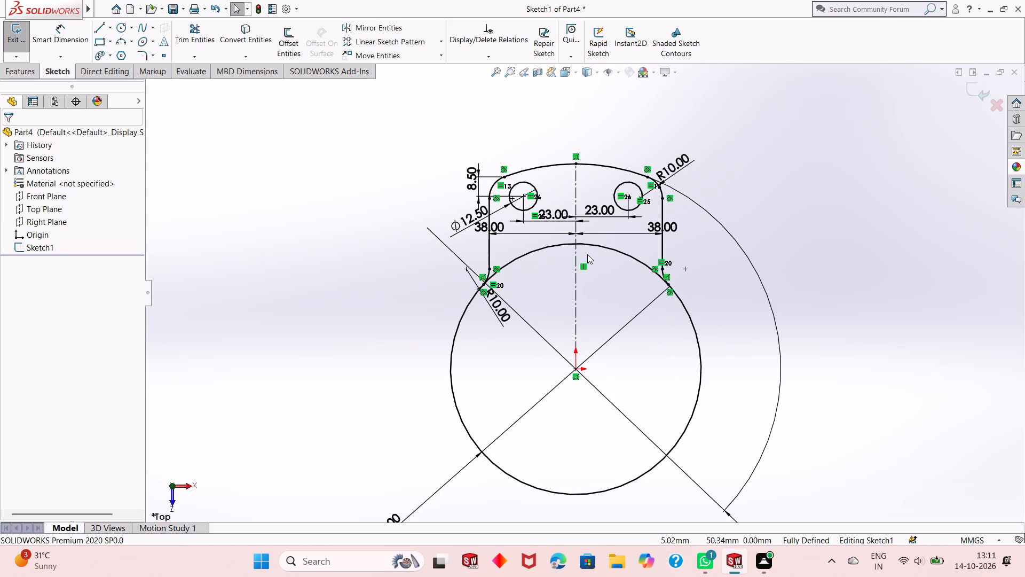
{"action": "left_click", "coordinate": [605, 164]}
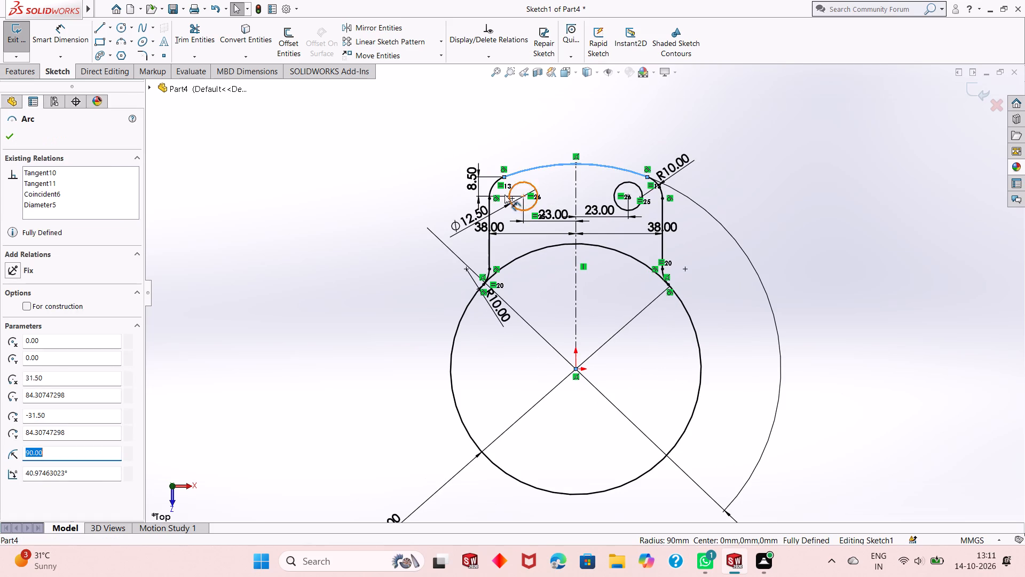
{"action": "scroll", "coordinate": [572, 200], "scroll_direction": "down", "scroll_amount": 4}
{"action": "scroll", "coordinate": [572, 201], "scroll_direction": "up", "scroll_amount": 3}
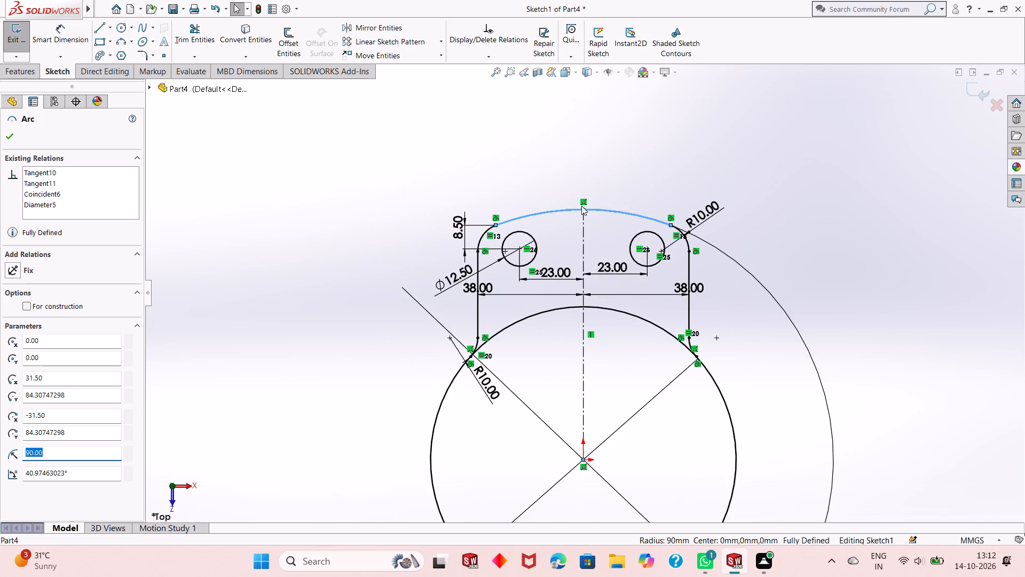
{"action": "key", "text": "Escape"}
Circular-pattern the lug's outline arcs, side lines and two small circles about the origin with 3 equally spaced instances over 360°.
{"action": "scroll", "coordinate": [592, 236], "scroll_direction": "down", "scroll_amount": 1}
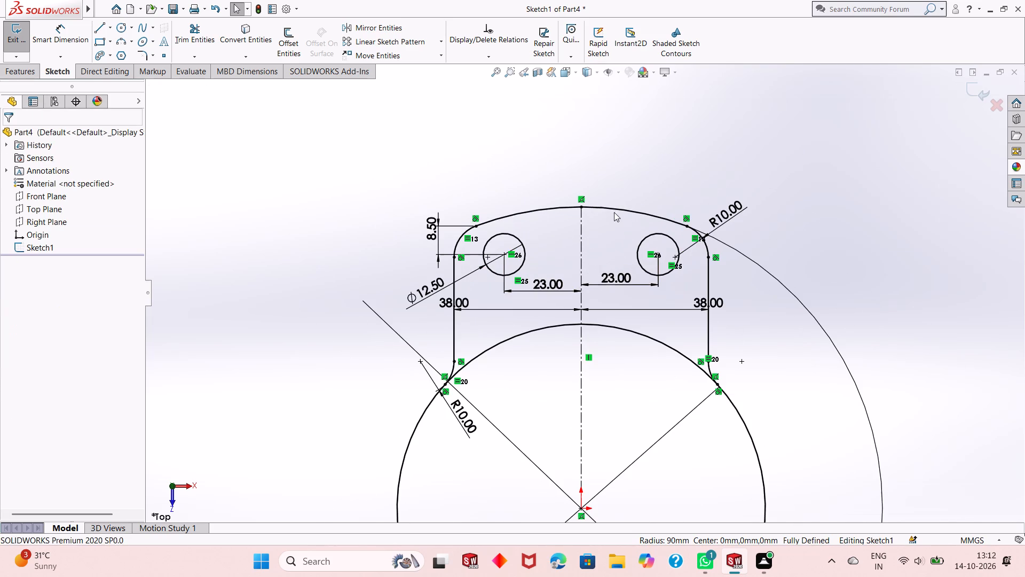
{"action": "left_click", "coordinate": [612, 208]}
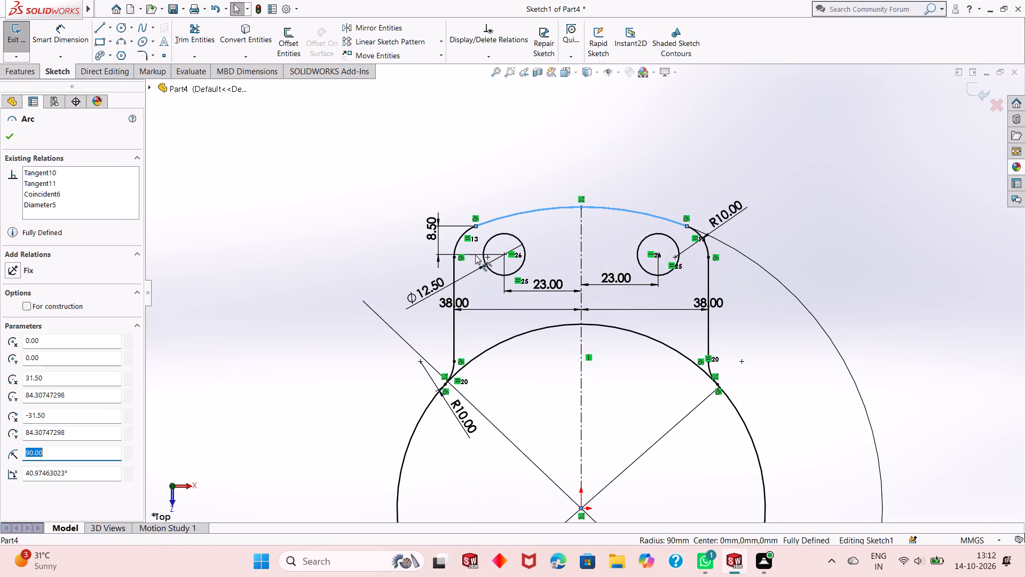
{"action": "left_click", "coordinate": [456, 241], "text": "ctrl"}
{"action": "left_click", "coordinate": [454, 319], "text": "ctrl"}
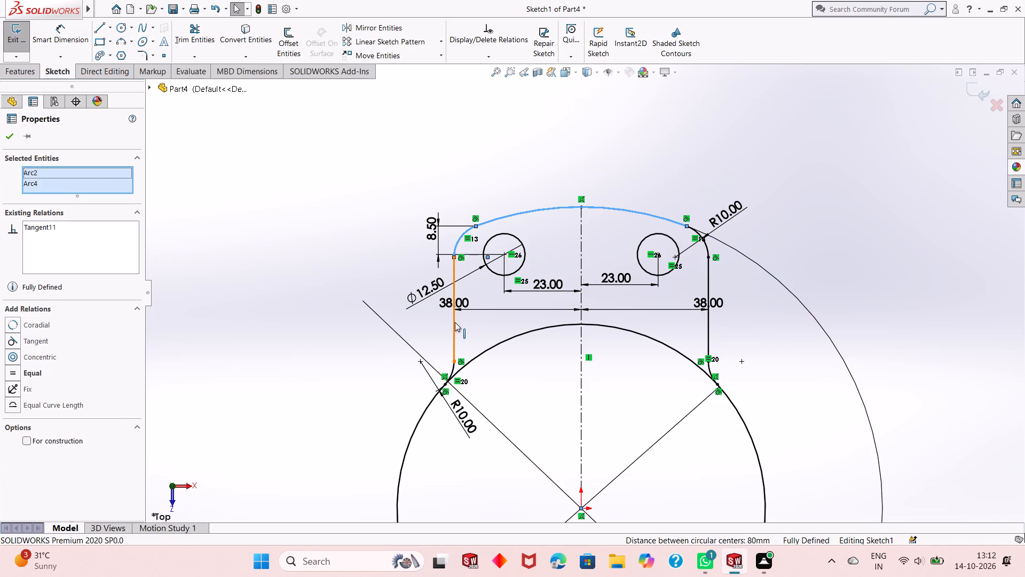
{"action": "left_click", "coordinate": [452, 366], "text": "ctrl"}
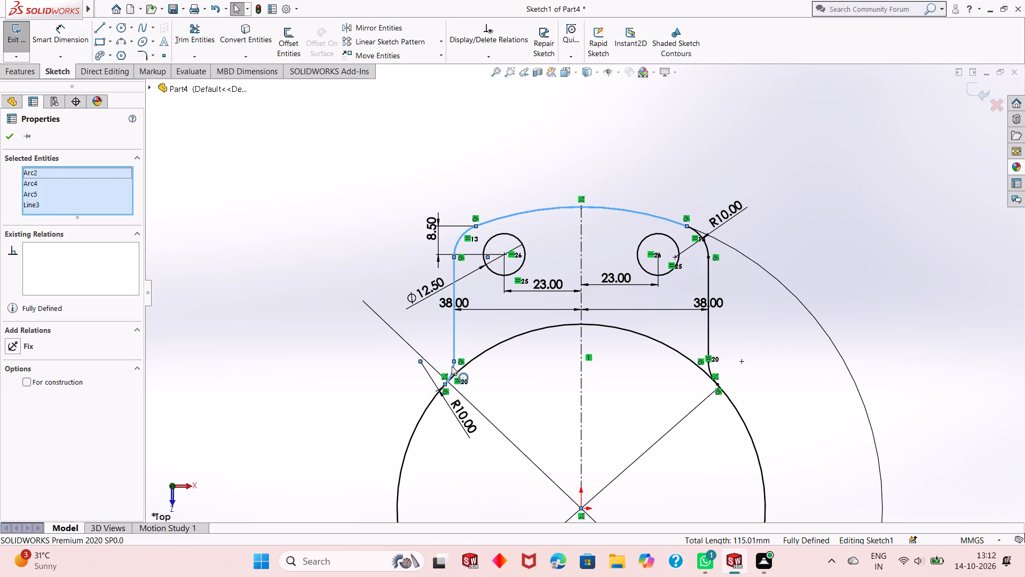
{"action": "left_click", "coordinate": [709, 370], "text": "ctrl"}
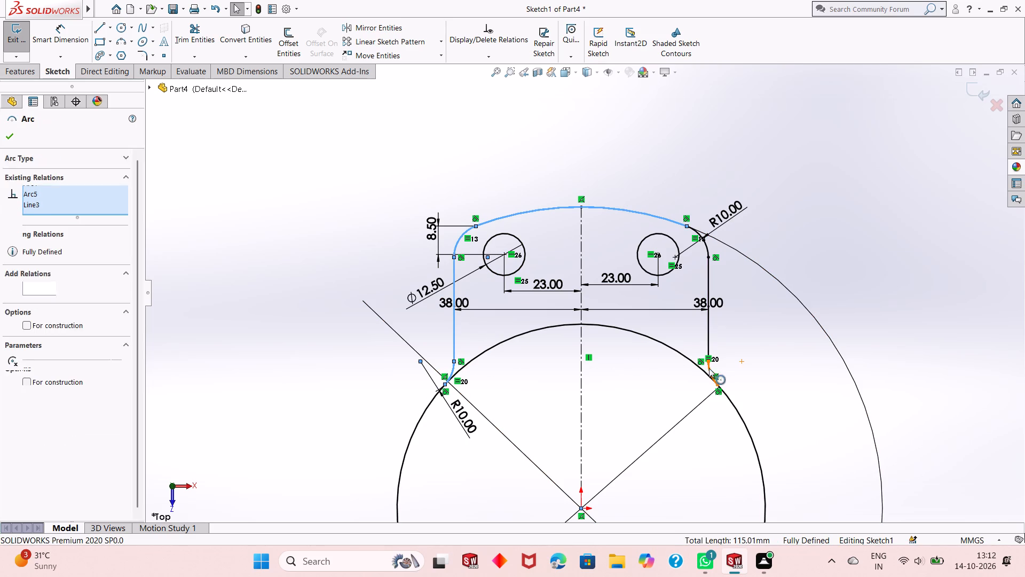
{"action": "left_click", "coordinate": [711, 322], "text": "ctrl"}
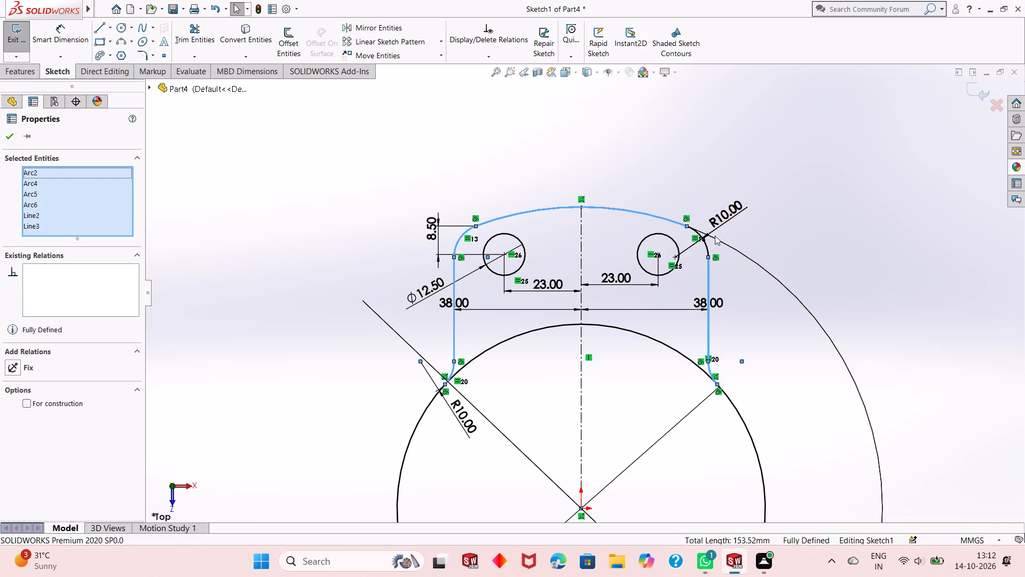
{"action": "left_click", "coordinate": [708, 247], "text": "ctrl"}
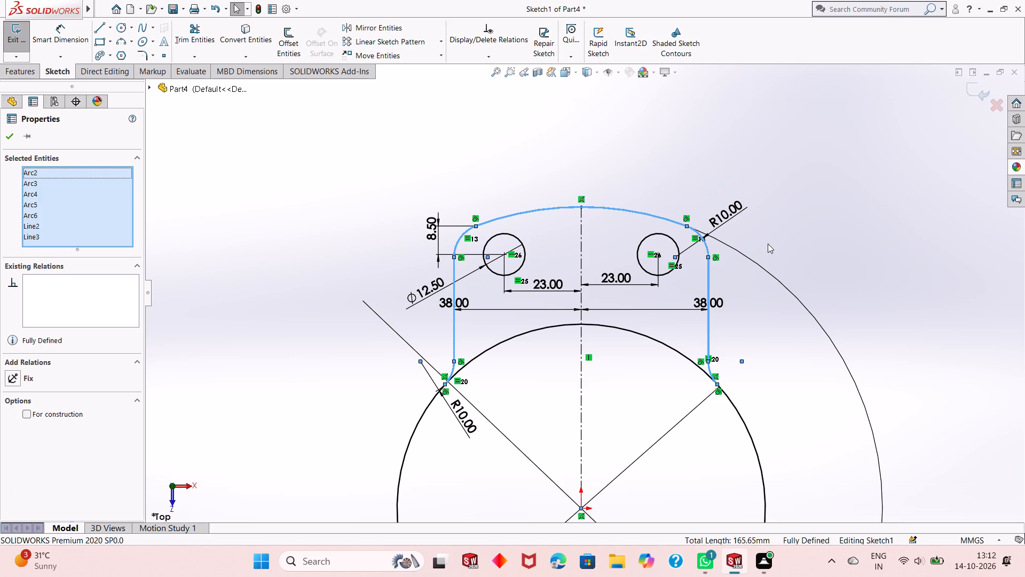
{"action": "left_click", "coordinate": [644, 238], "text": "ctrl"}
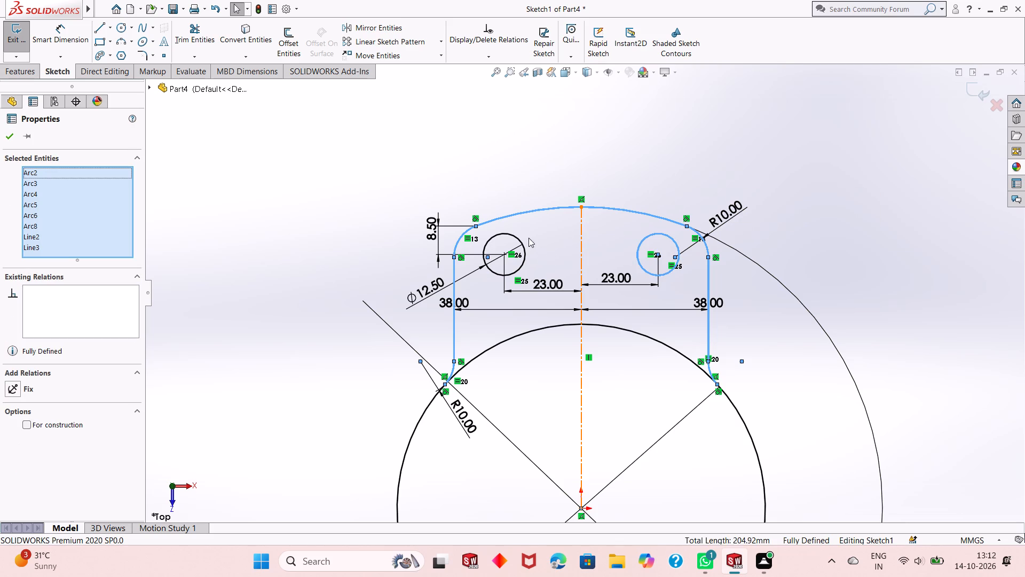
{"action": "left_click", "coordinate": [505, 233], "text": "ctrl"}
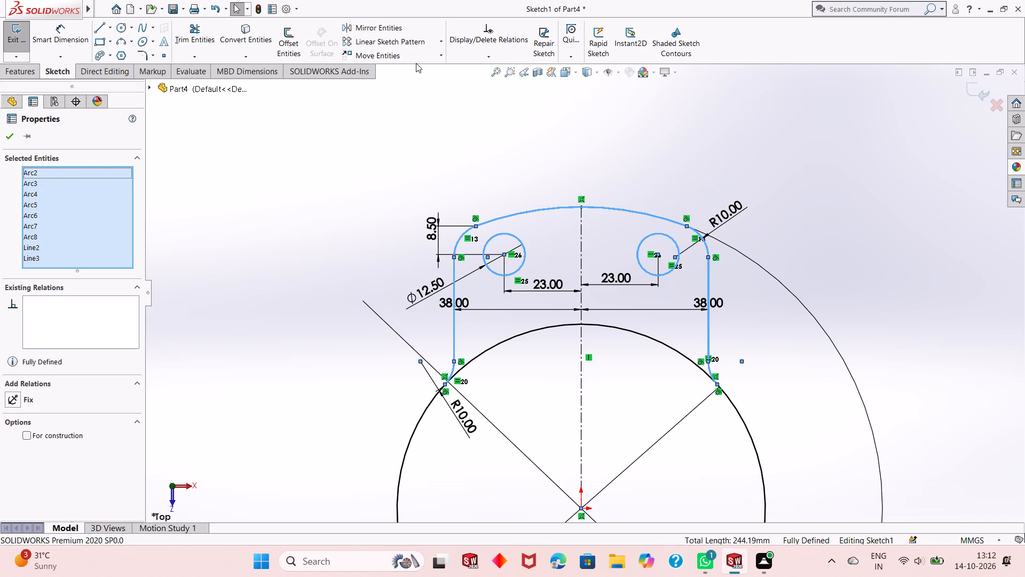
{"action": "left_click", "coordinate": [441, 40]}
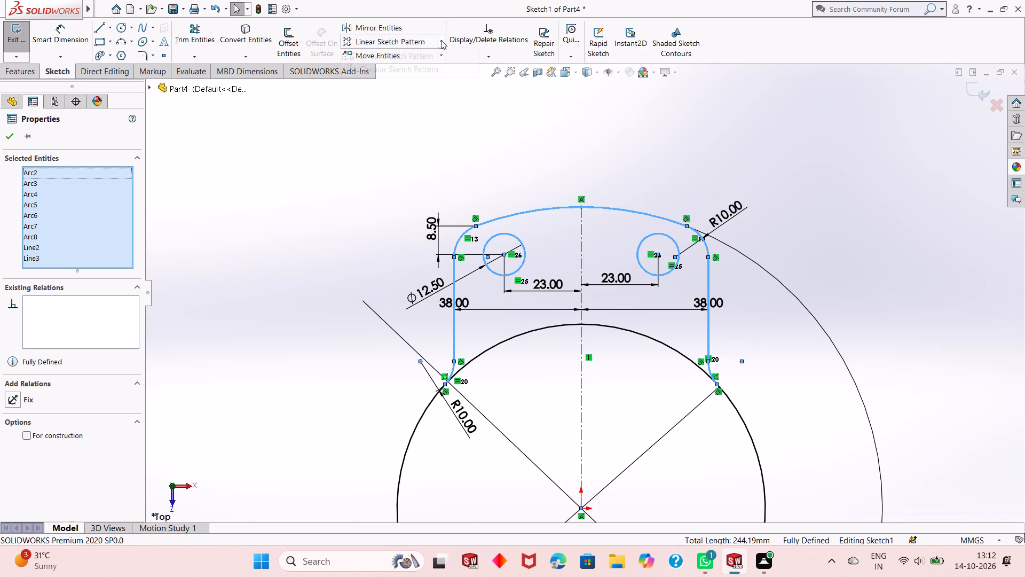
{"action": "left_click", "coordinate": [440, 65]}
{"action": "scroll", "coordinate": [555, 301], "scroll_direction": "up", "scroll_amount": 2}
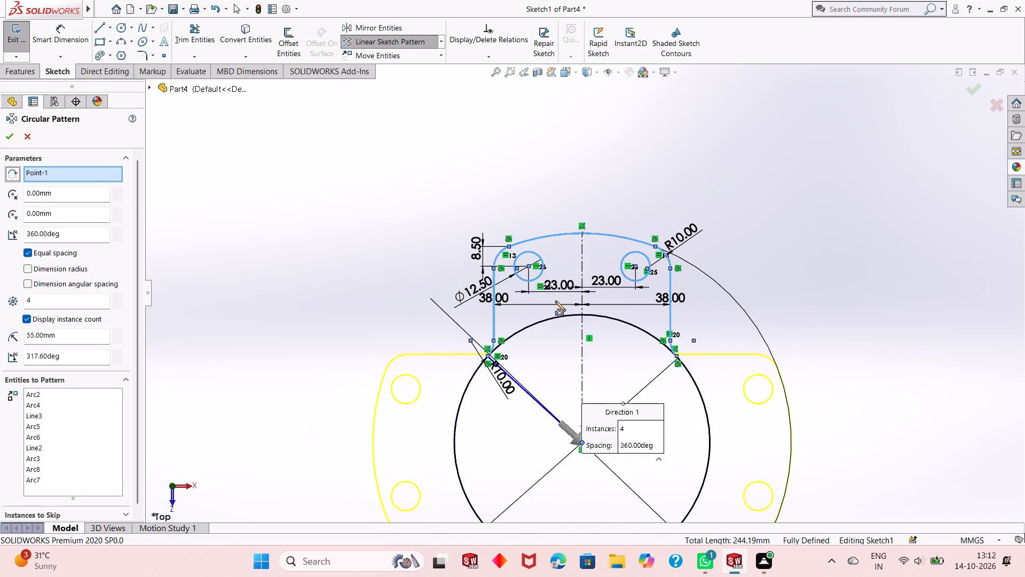
{"action": "scroll", "coordinate": [557, 283], "scroll_direction": "up", "scroll_amount": 2}
{"action": "double_click", "coordinate": [52, 299]}
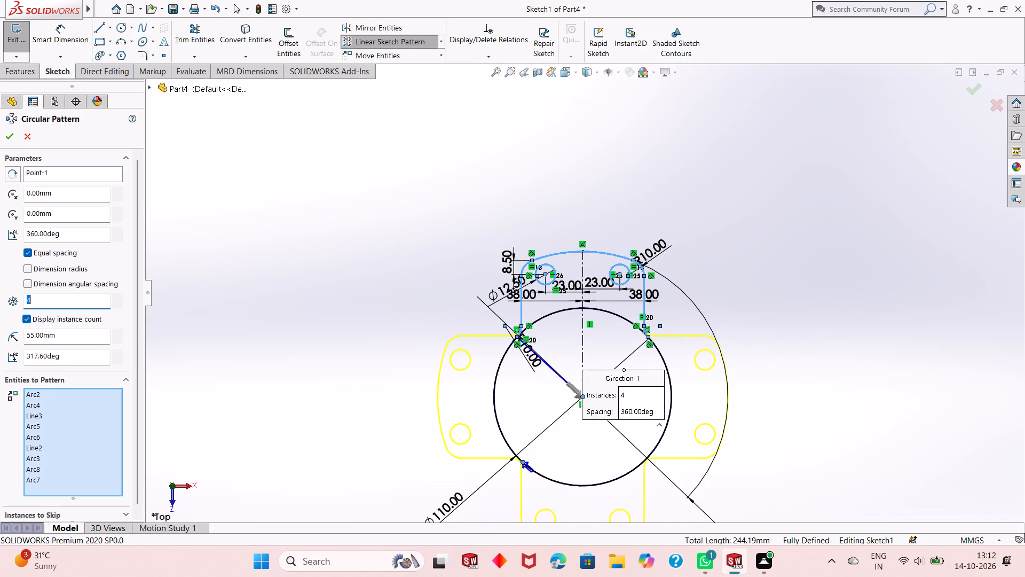
{"action": "key", "text": "3"}
{"action": "key", "text": "Return"}
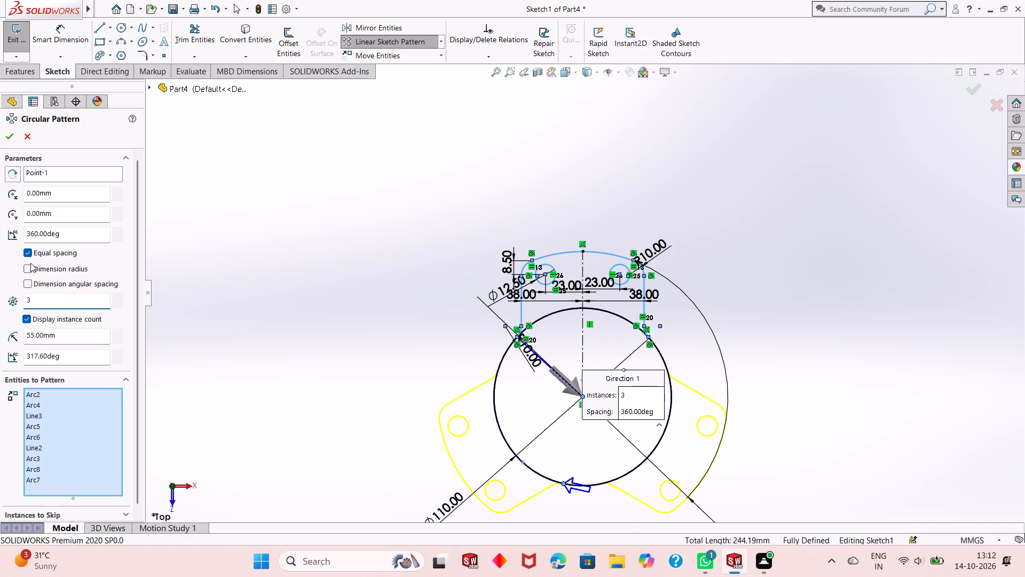
{"action": "left_click", "coordinate": [13, 138]}
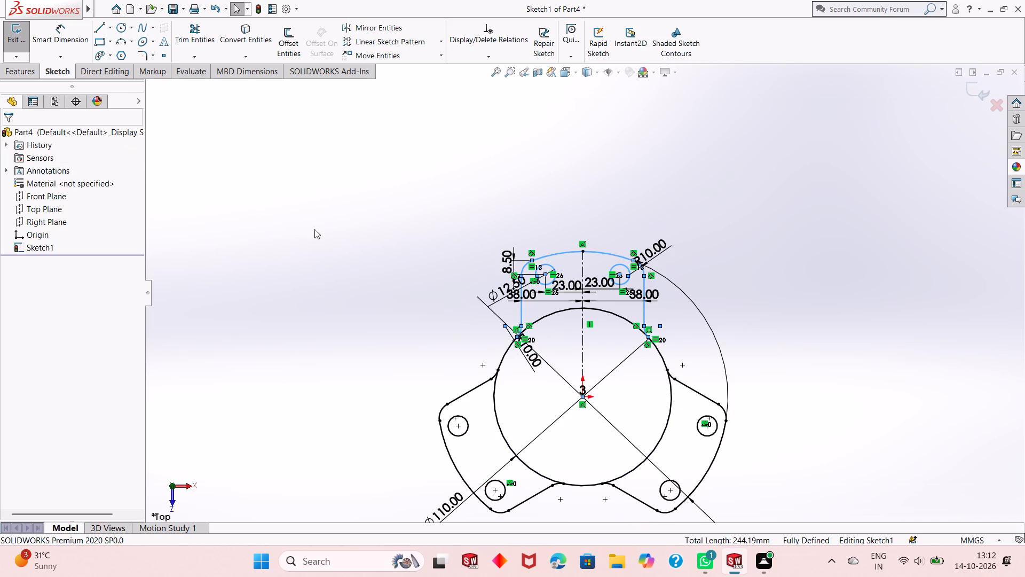
{"action": "key", "text": "Escape"}
{"action": "key", "text": "Escape"}
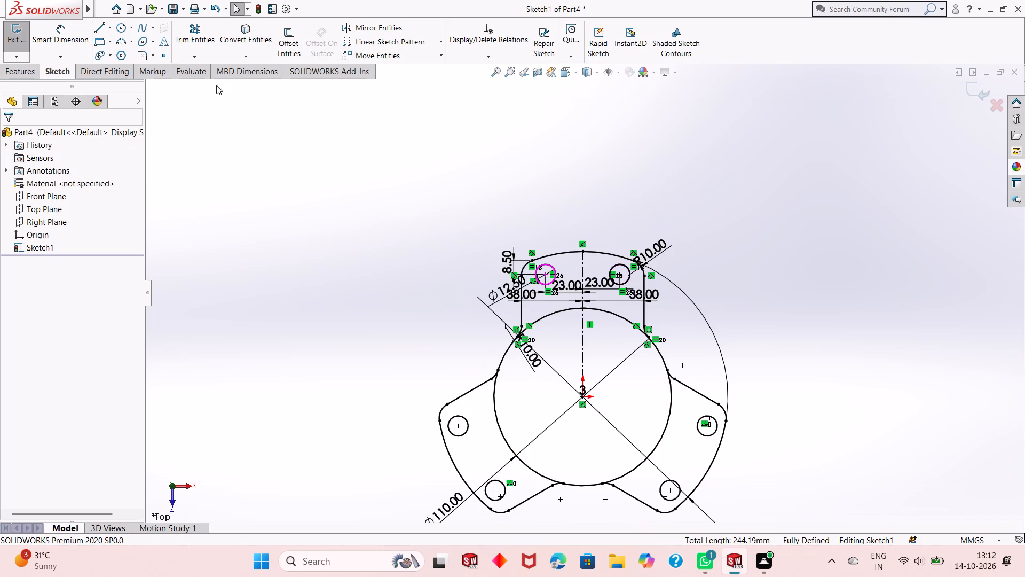
Extrude the central disc and all three lug regions of the sketch together as a Blind boss 8 mm deep.
{"action": "left_click", "coordinate": [24, 71]}
{"action": "left_click", "coordinate": [25, 27]}
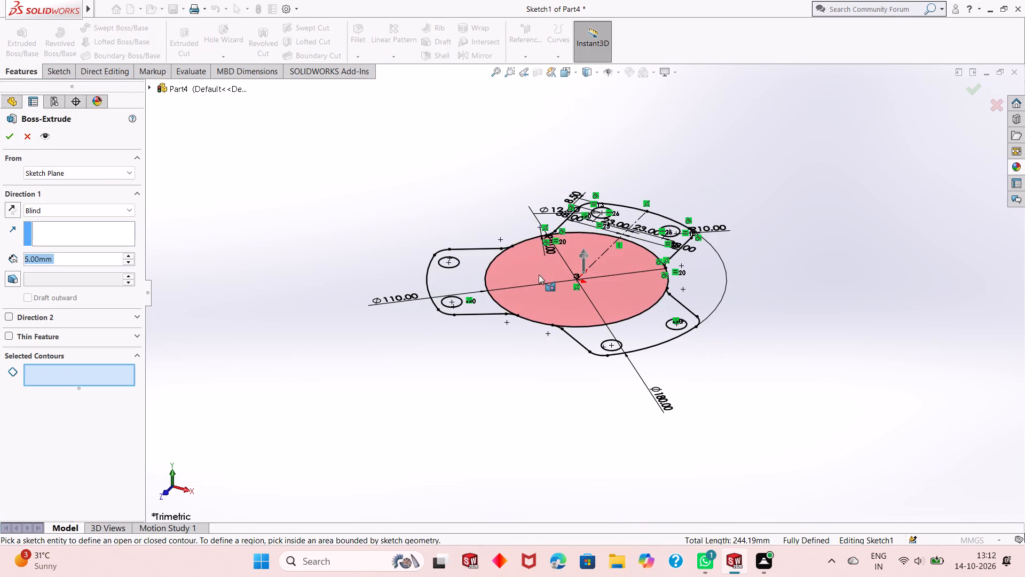
{"action": "left_click", "coordinate": [539, 275]}
{"action": "left_click", "coordinate": [489, 301]}
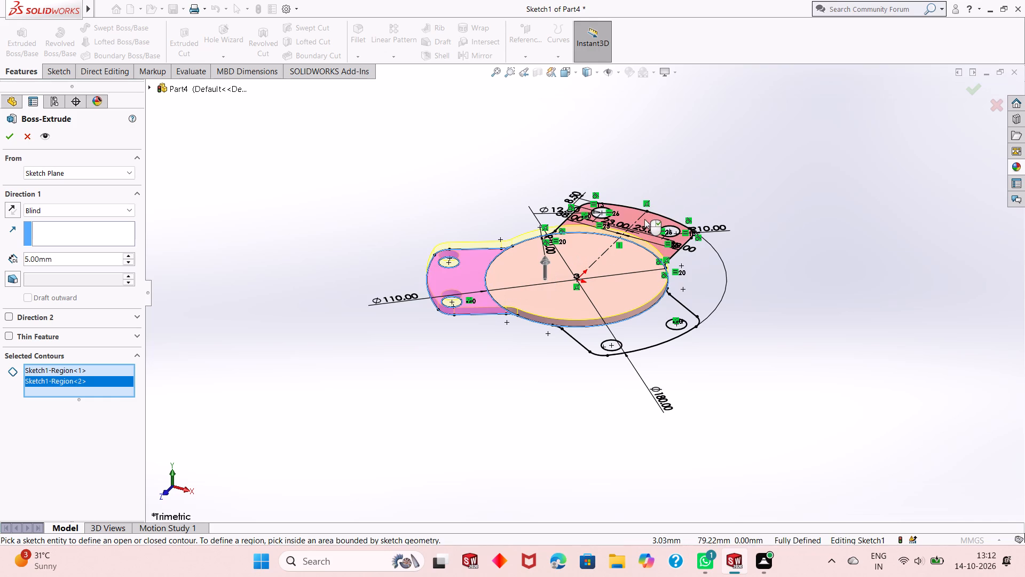
{"action": "left_click", "coordinate": [644, 219]}
{"action": "left_click", "coordinate": [652, 322]}
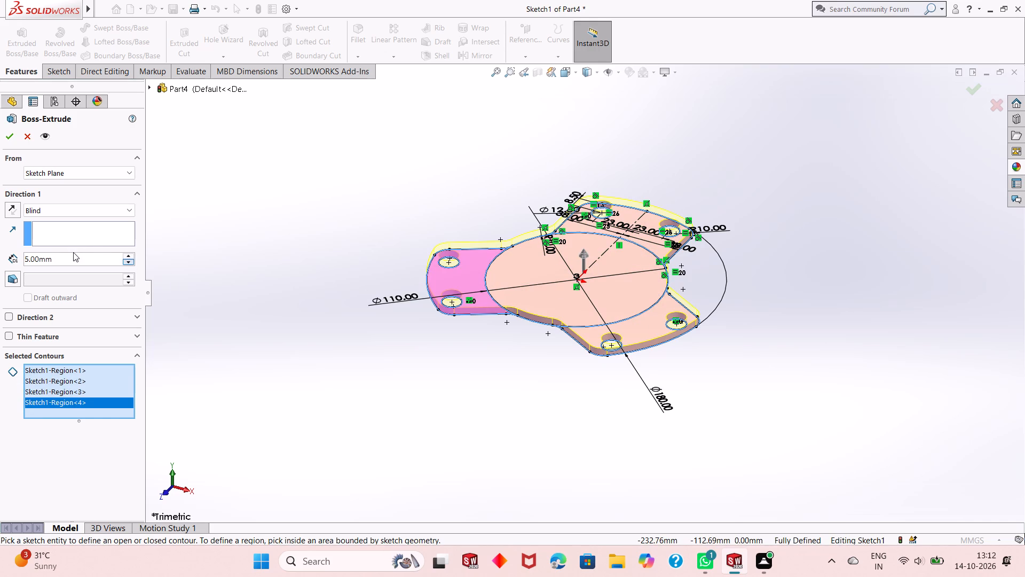
{"action": "double_click", "coordinate": [73, 254]}
{"action": "key", "text": "8"}
{"action": "key", "text": "Return"}
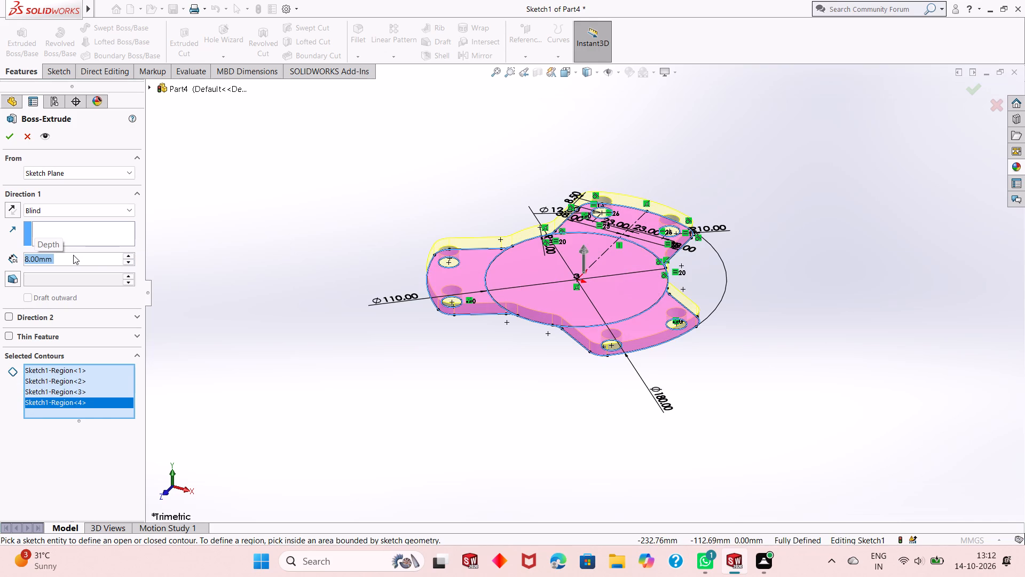
{"action": "left_click", "coordinate": [6, 131]}
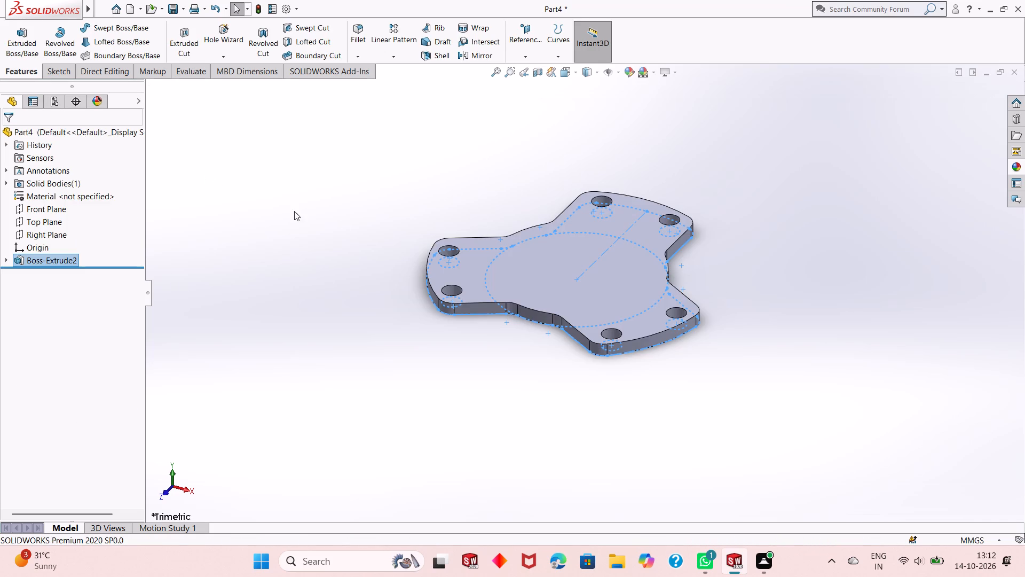
{"action": "key", "text": "Escape"}
{"action": "key", "text": "Escape"}
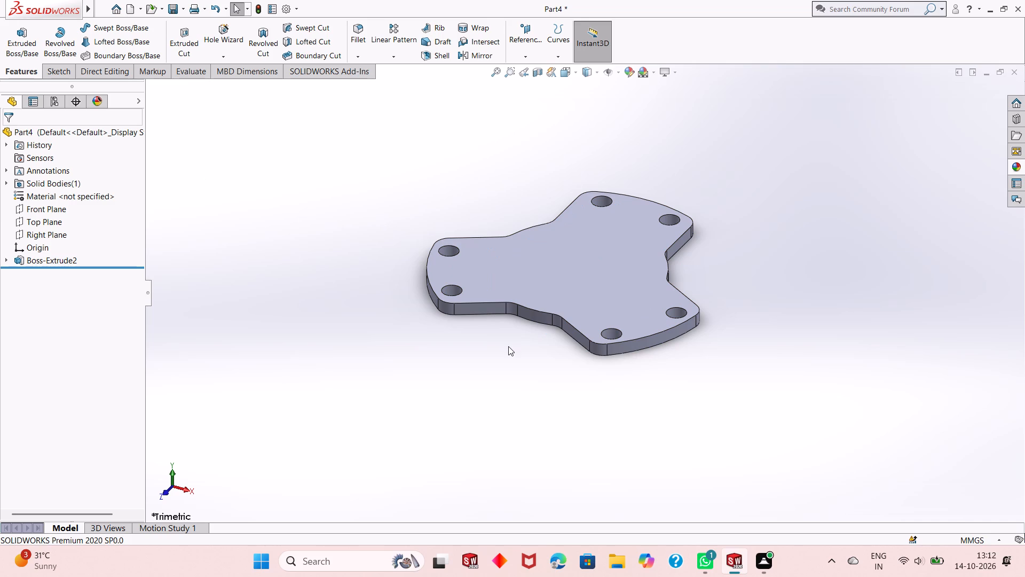
Start a sketch on the plate's top face and draw a circle of about 39.55 mm radius centred on the origin.
{"action": "scroll", "coordinate": [508, 346], "scroll_direction": "down", "scroll_amount": 1}
{"action": "scroll", "coordinate": [508, 346], "scroll_direction": "up", "scroll_amount": 3}
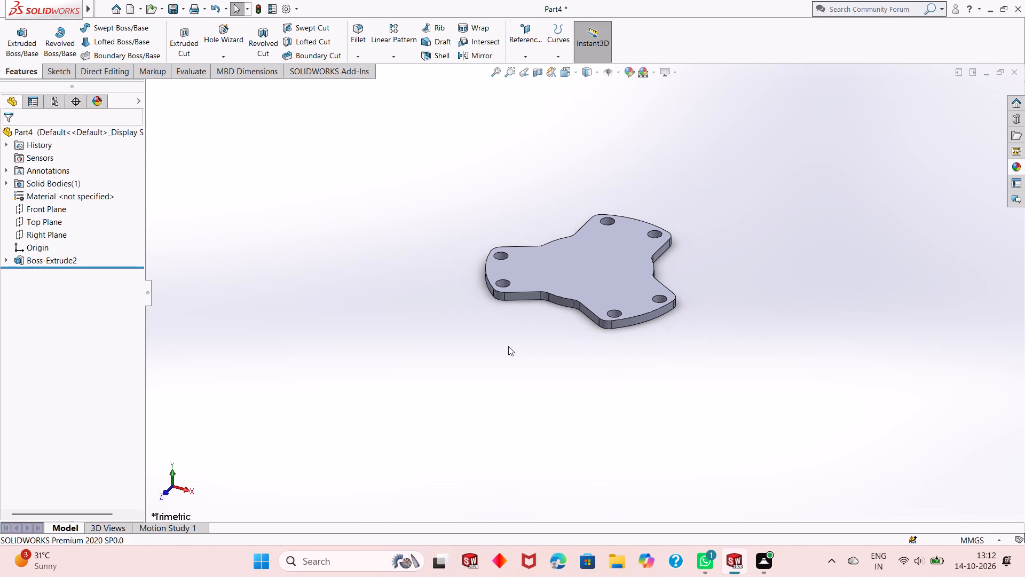
{"action": "scroll", "coordinate": [587, 224], "scroll_direction": "down", "scroll_amount": 2}
{"action": "left_click", "coordinate": [603, 310]}
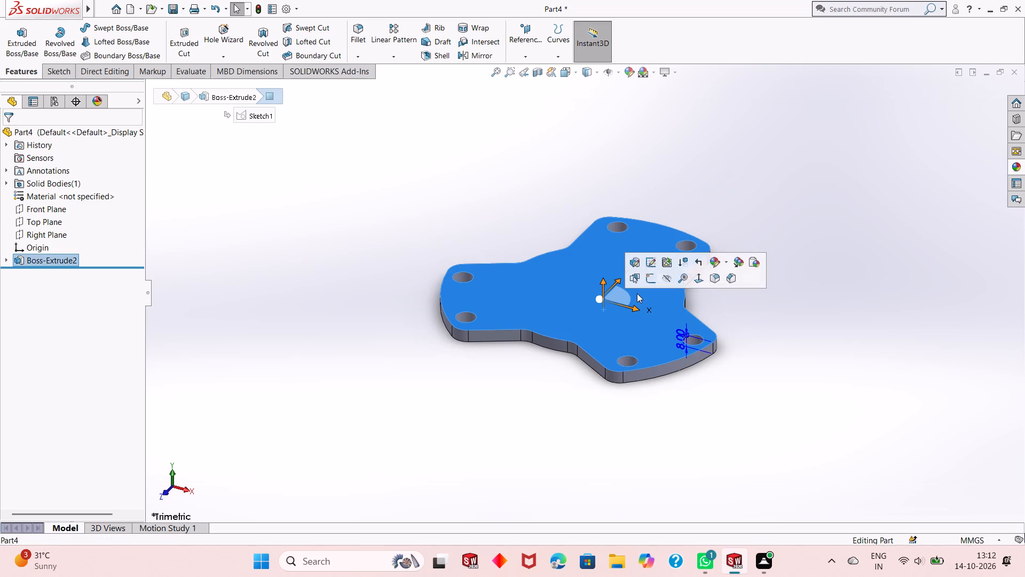
{"action": "left_click", "coordinate": [649, 274]}
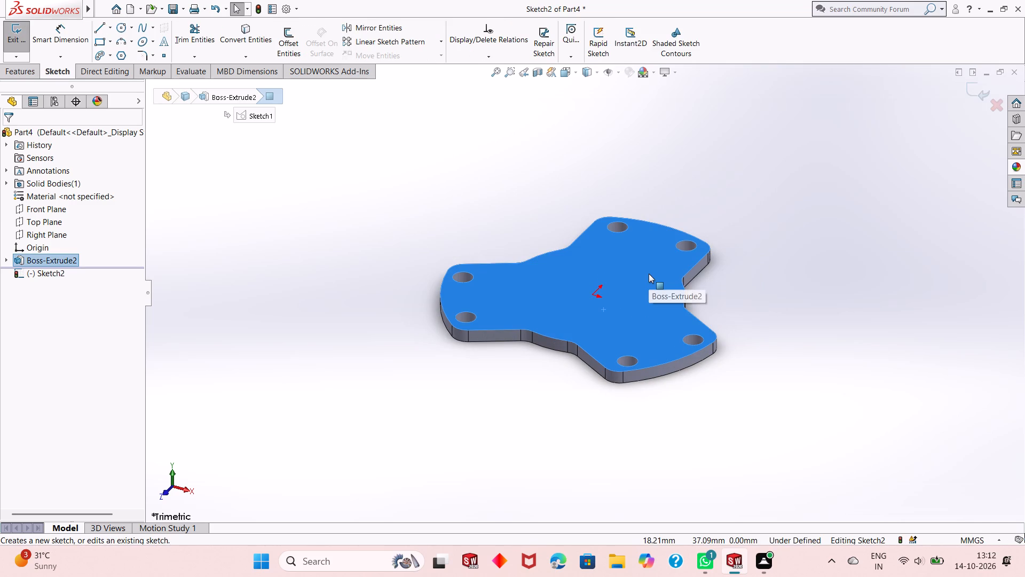
{"action": "key", "text": "ctrl+8"}
{"action": "key", "text": "Escape"}
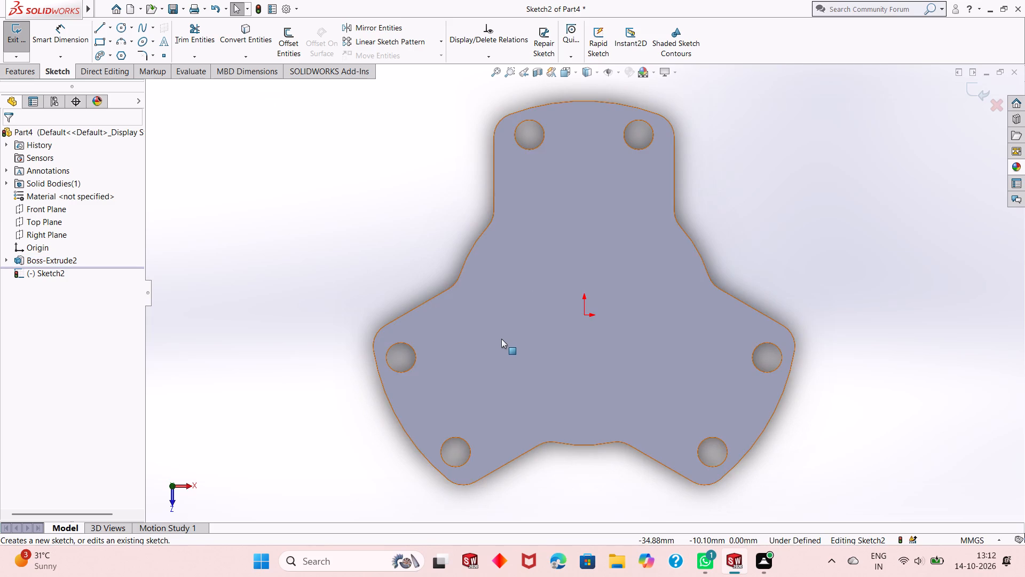
{"action": "scroll", "coordinate": [501, 339], "scroll_direction": "up", "scroll_amount": 1}
{"action": "left_click", "coordinate": [121, 26]}
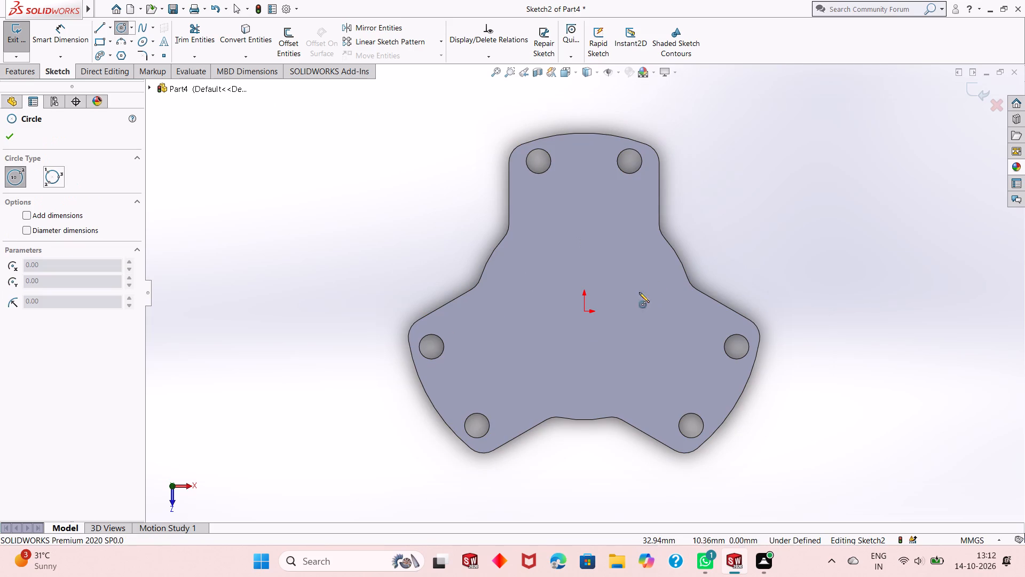
{"action": "left_click", "coordinate": [584, 310]}
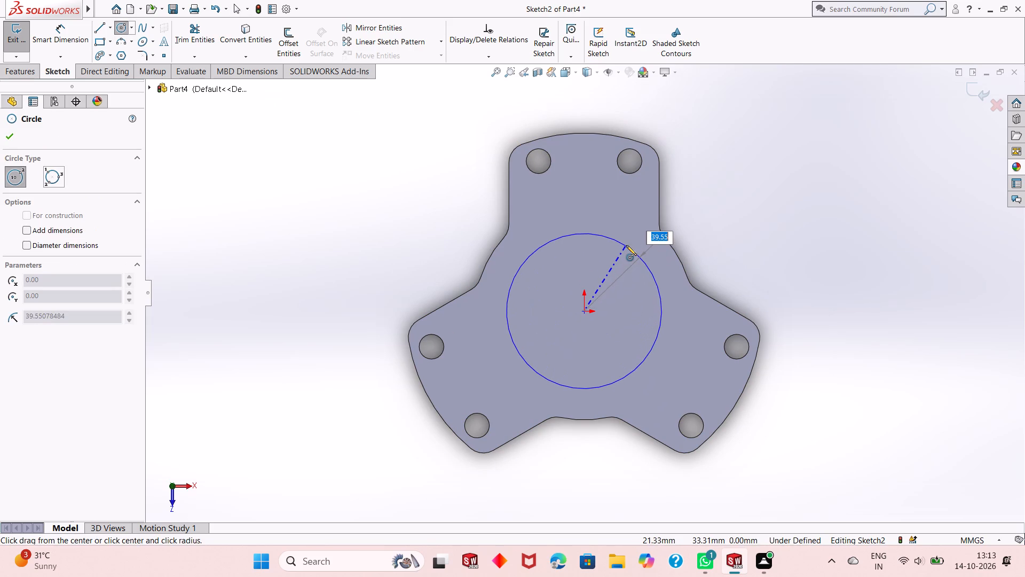
{"action": "left_click", "coordinate": [626, 245]}
{"action": "key", "text": "Escape"}
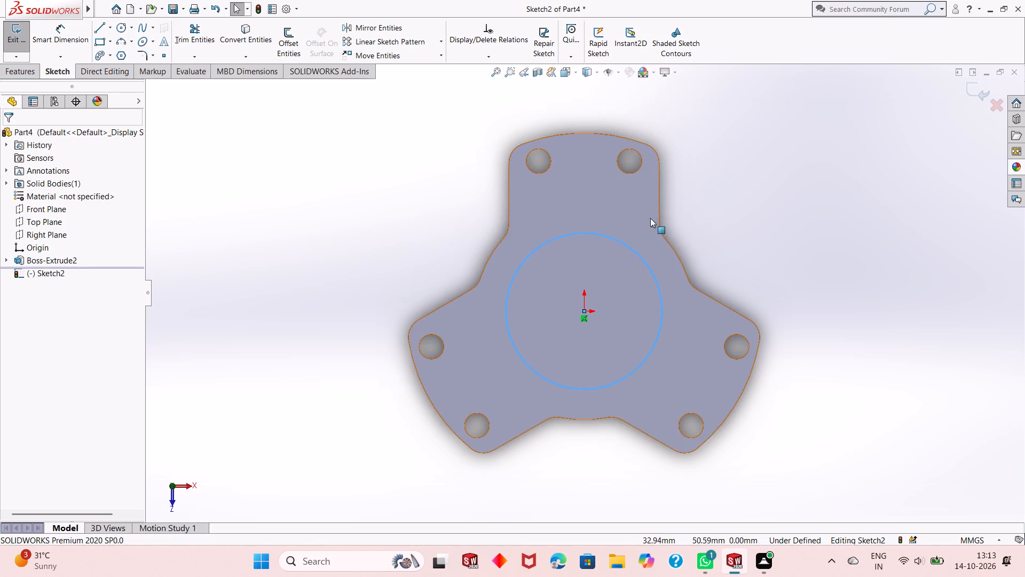
{"action": "key", "text": "Escape"}
{"action": "key", "text": "Escape"}
{"action": "key", "text": "Escape"}
{"action": "key", "text": "Escape"}
Dimension the circle's diameter at 76 mm.
{"action": "left_click", "coordinate": [70, 35]}
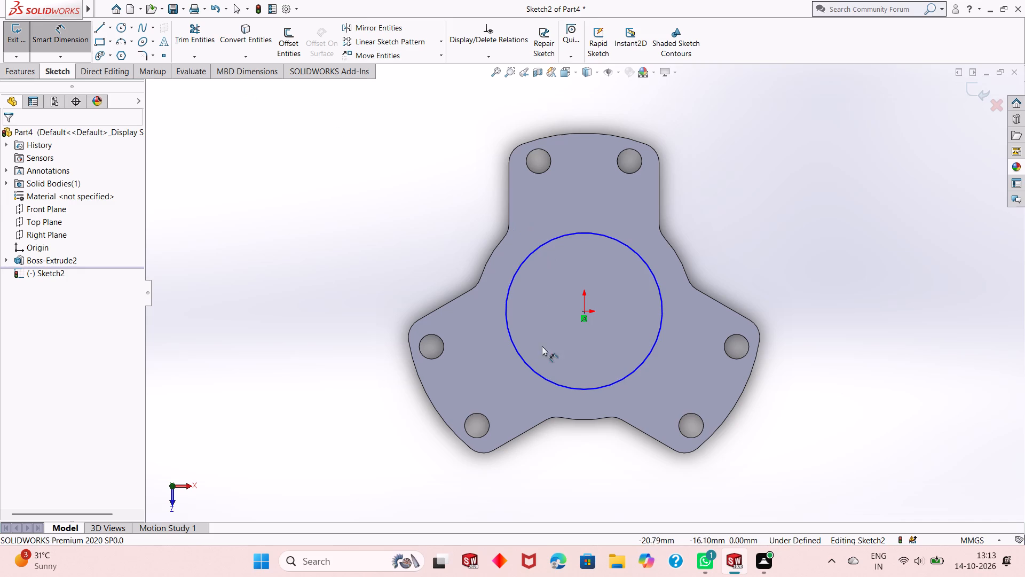
{"action": "left_click", "coordinate": [526, 364]}
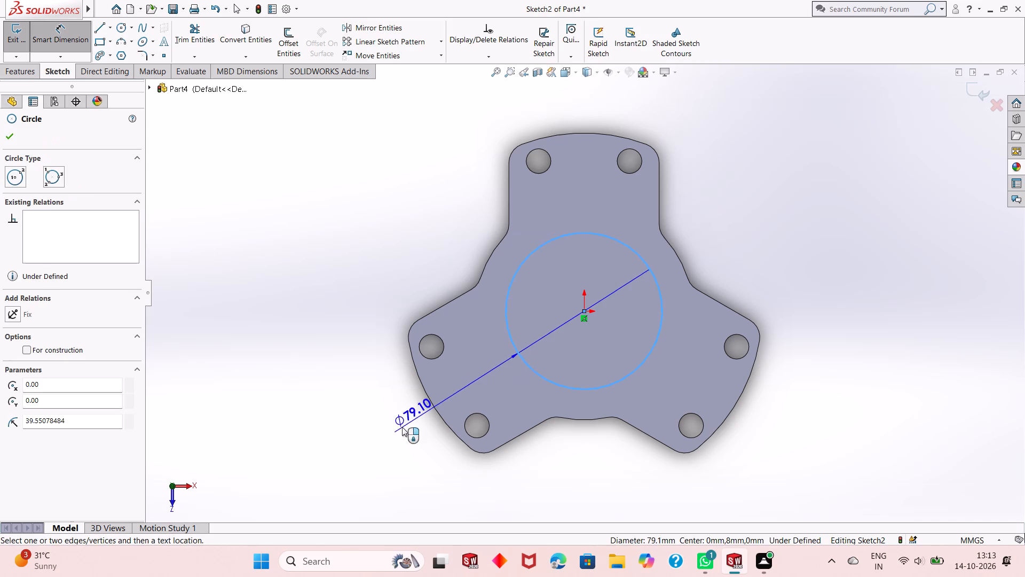
{"action": "left_click", "coordinate": [391, 435]}
{"action": "type", "text": "76"}
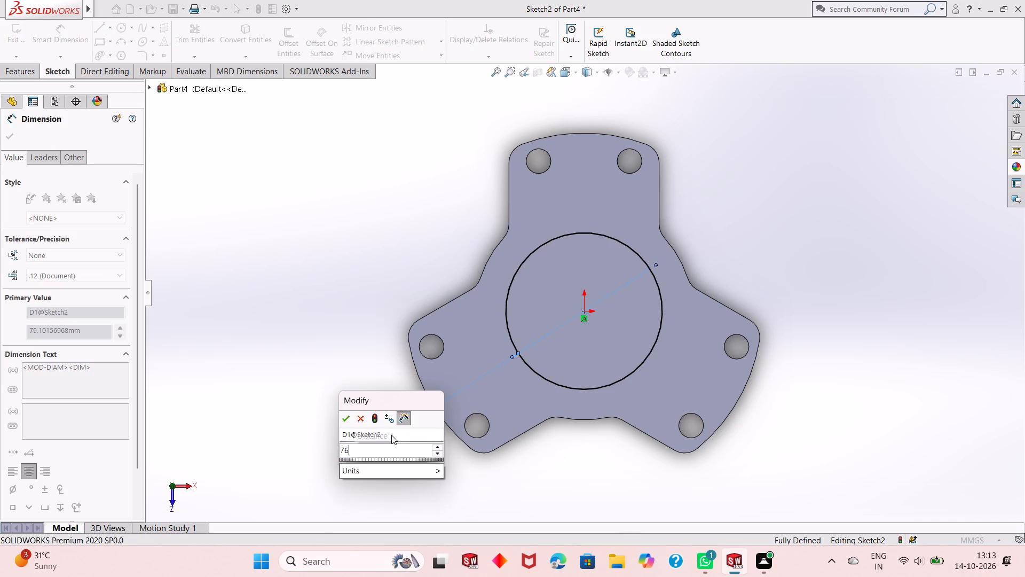
{"action": "key", "text": "Return"}
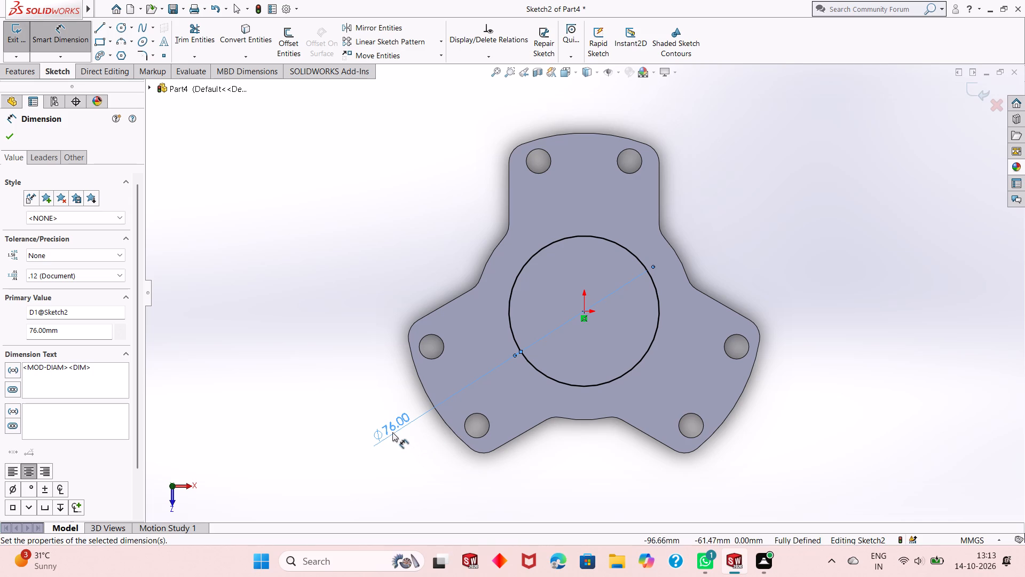
Set the circle's diameter to 110 mm and finish dimensioning.
{"action": "double_click", "coordinate": [392, 432]}
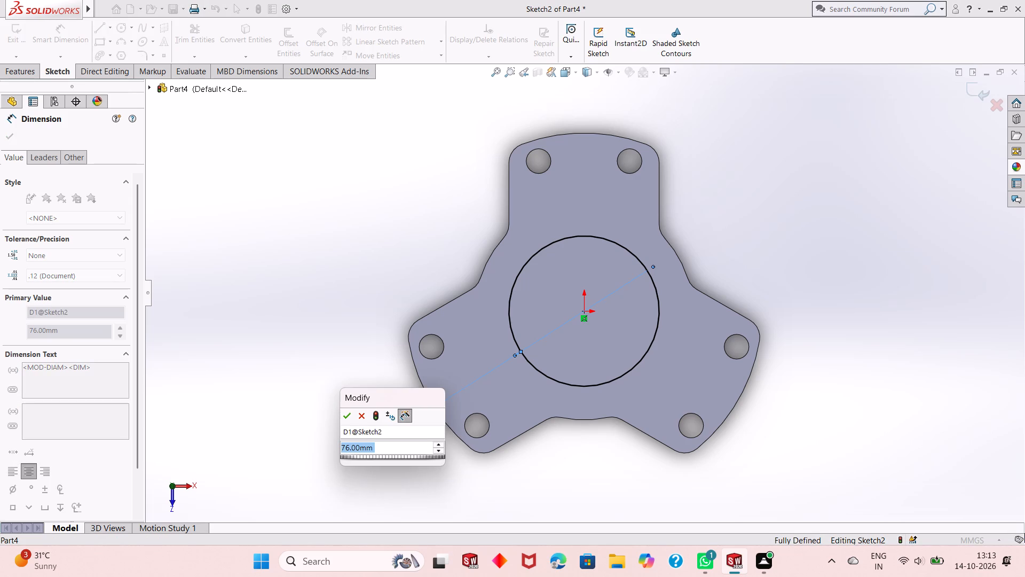
{"action": "type", "text": "110"}
{"action": "key", "text": "Return"}
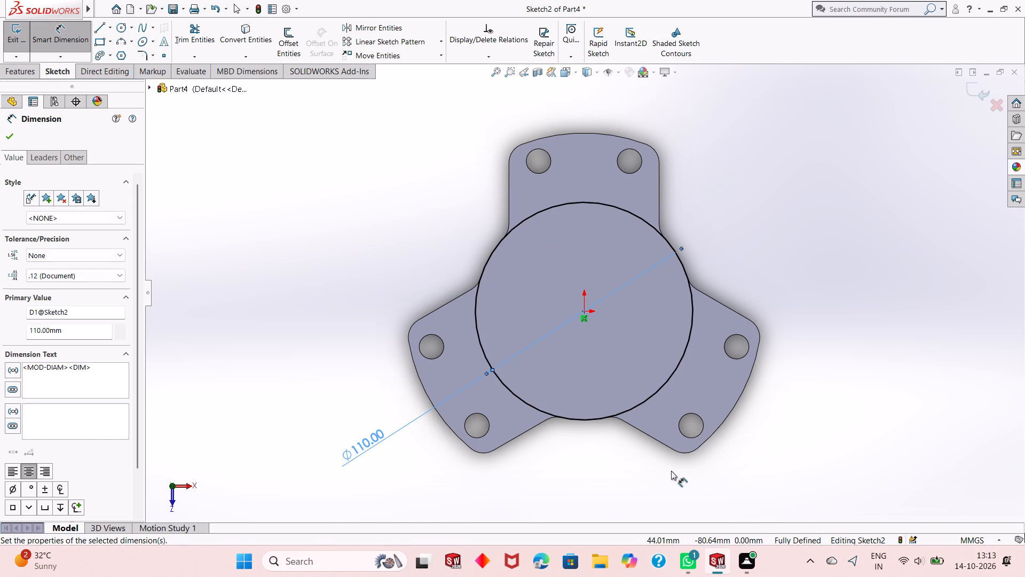
{"action": "middle_click_drag", "start_coordinate": [671, 471], "coordinate": [637, 359]}
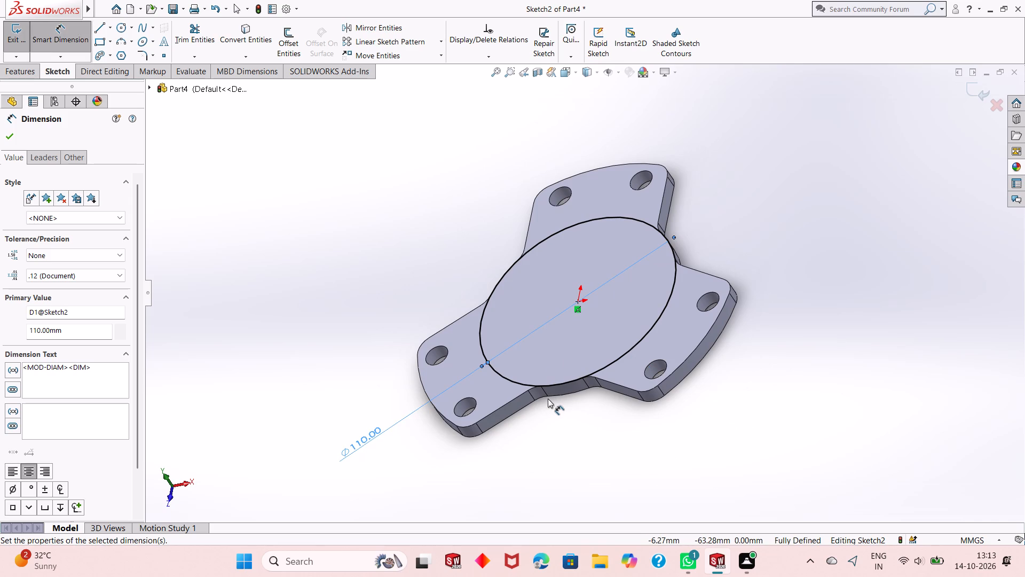
{"action": "scroll", "coordinate": [599, 388], "scroll_direction": "down", "scroll_amount": 1}
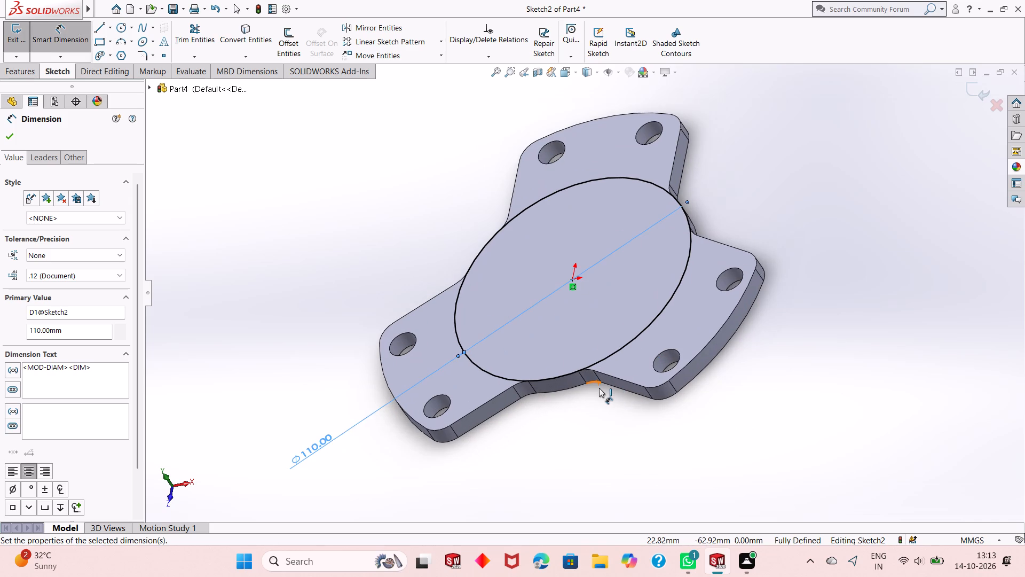
{"action": "scroll", "coordinate": [599, 388], "scroll_direction": "up", "scroll_amount": 2}
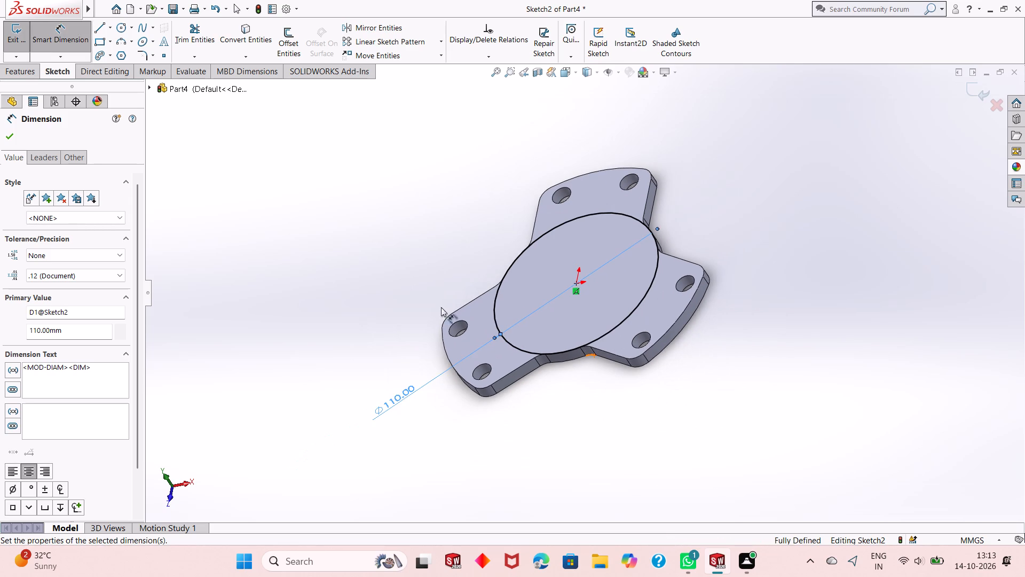
{"action": "left_click", "coordinate": [7, 141]}
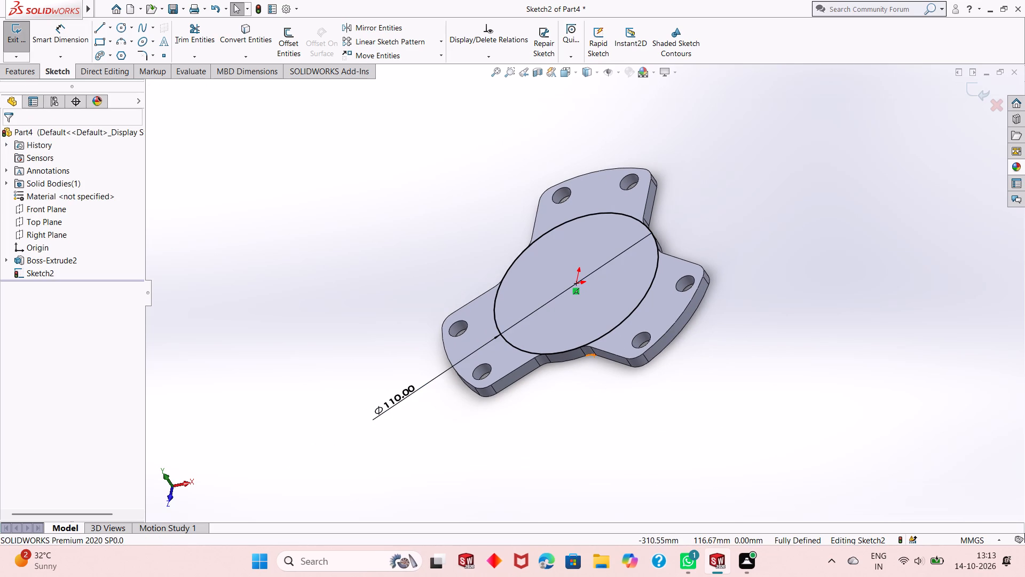
Extrude the circle on the plate's top face as a merged Blind boss 21 mm deep.
{"action": "left_click", "coordinate": [27, 74]}
{"action": "left_click", "coordinate": [29, 51]}
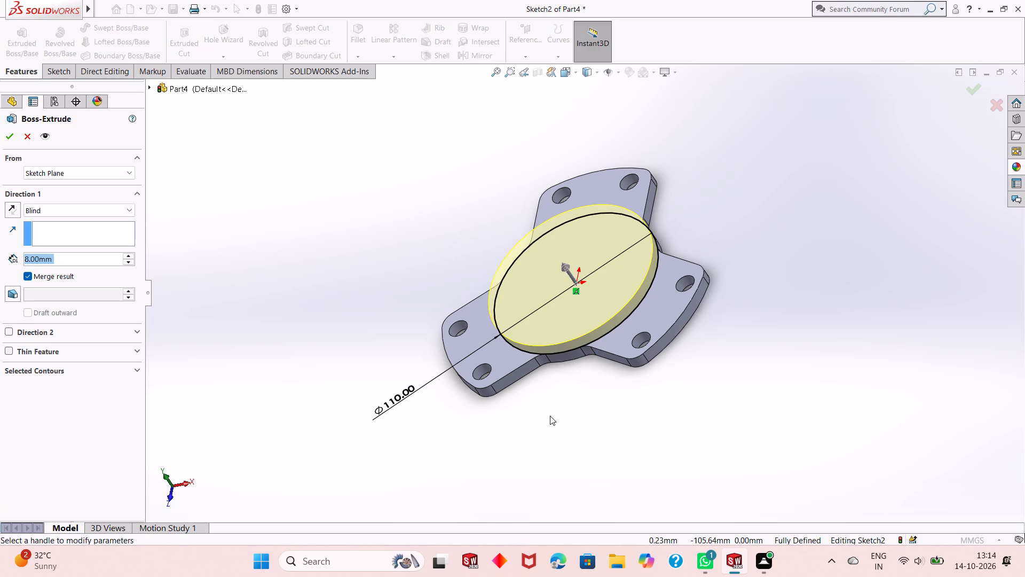
{"action": "type", "text": "21"}
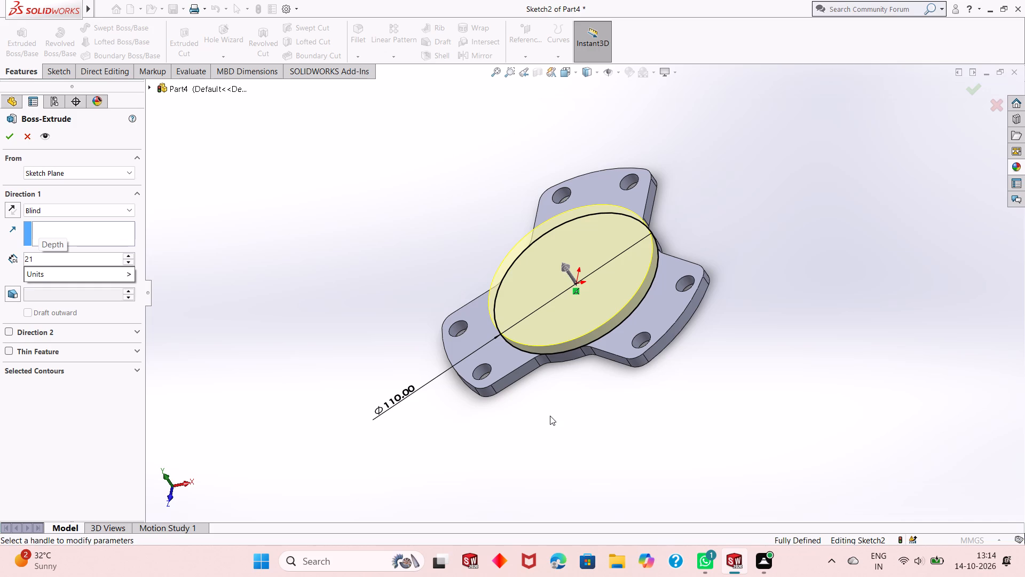
{"action": "key", "text": "Return"}
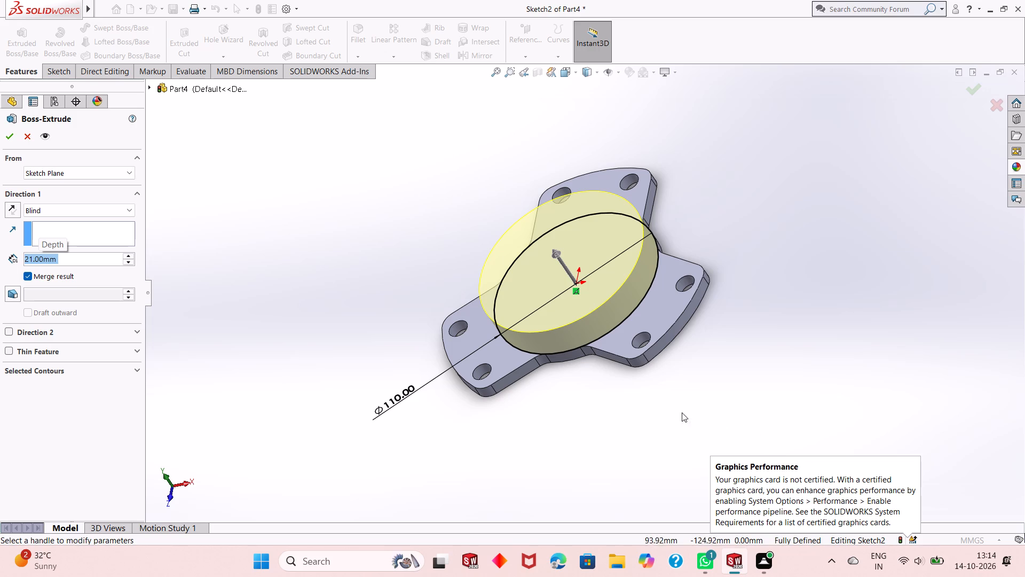
{"action": "left_click", "coordinate": [13, 135]}
{"action": "middle_click_drag", "start_coordinate": [585, 341], "coordinate": [587, 305]}
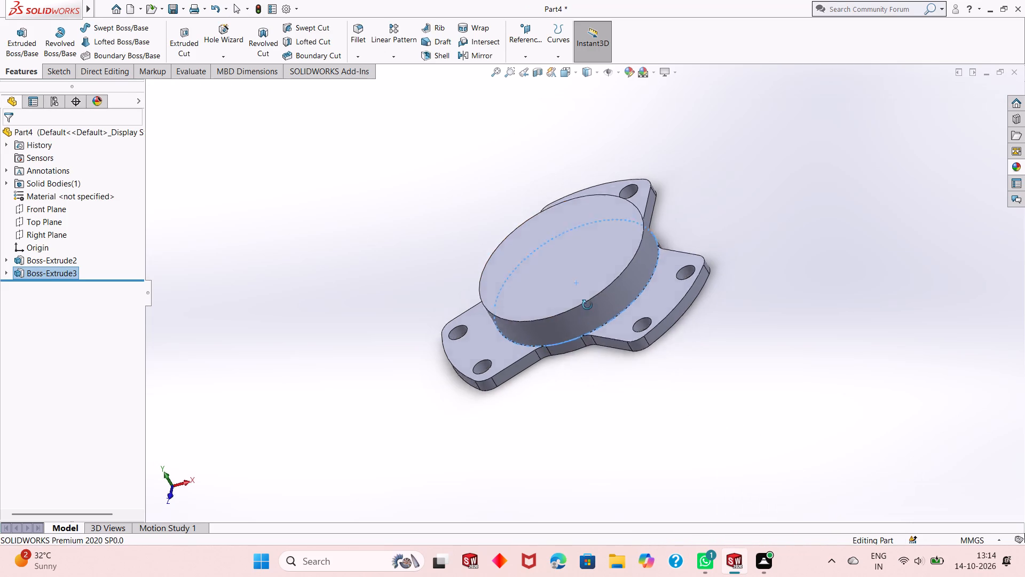
{"action": "middle_click_drag", "start_coordinate": [587, 305], "coordinate": [590, 436]}
{"action": "left_click", "coordinate": [525, 404]}
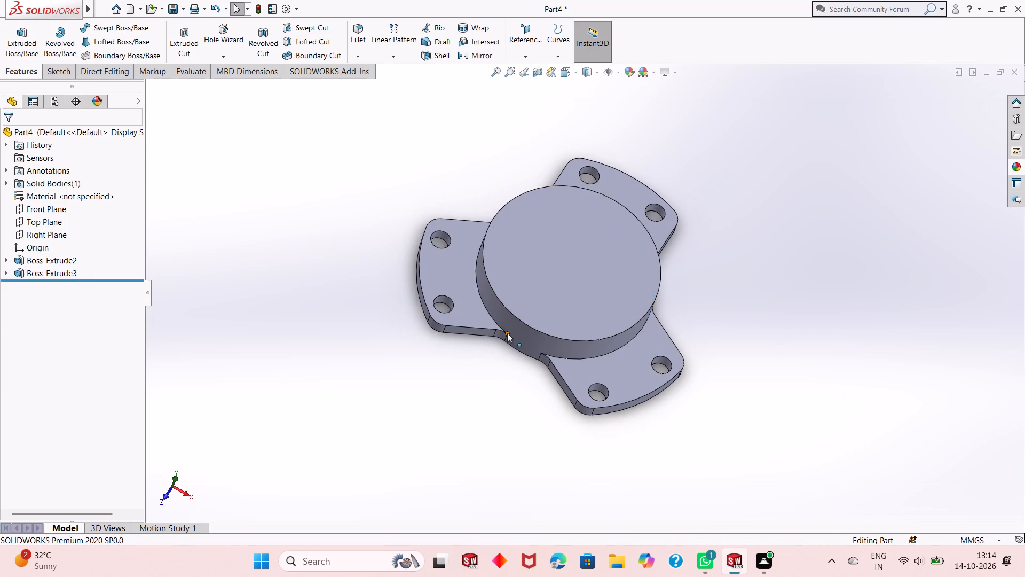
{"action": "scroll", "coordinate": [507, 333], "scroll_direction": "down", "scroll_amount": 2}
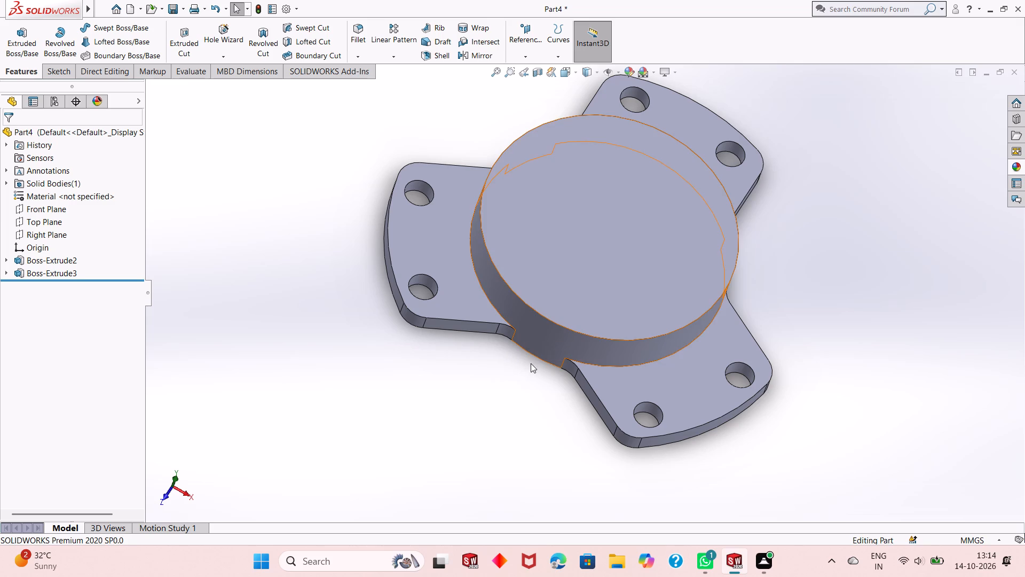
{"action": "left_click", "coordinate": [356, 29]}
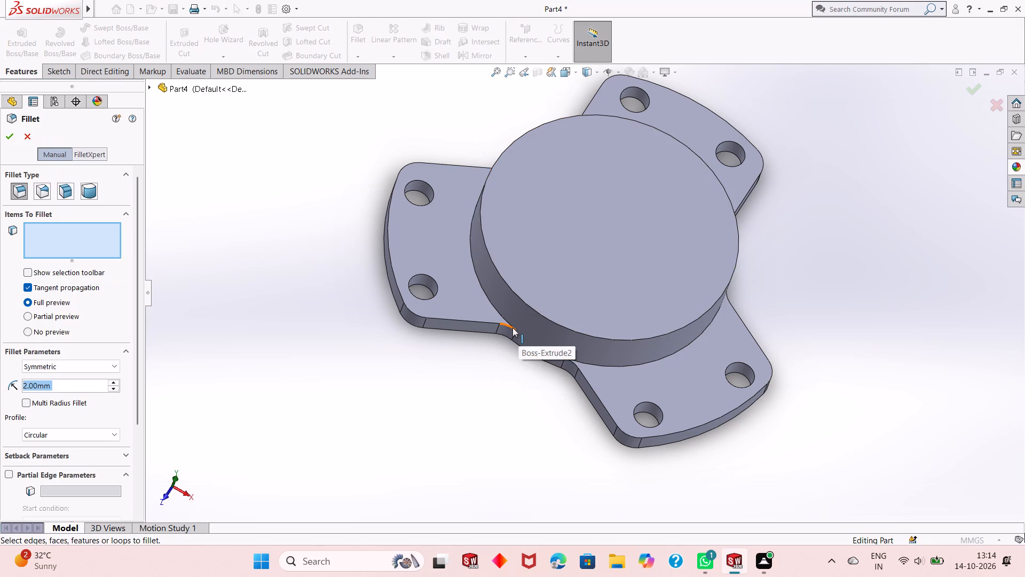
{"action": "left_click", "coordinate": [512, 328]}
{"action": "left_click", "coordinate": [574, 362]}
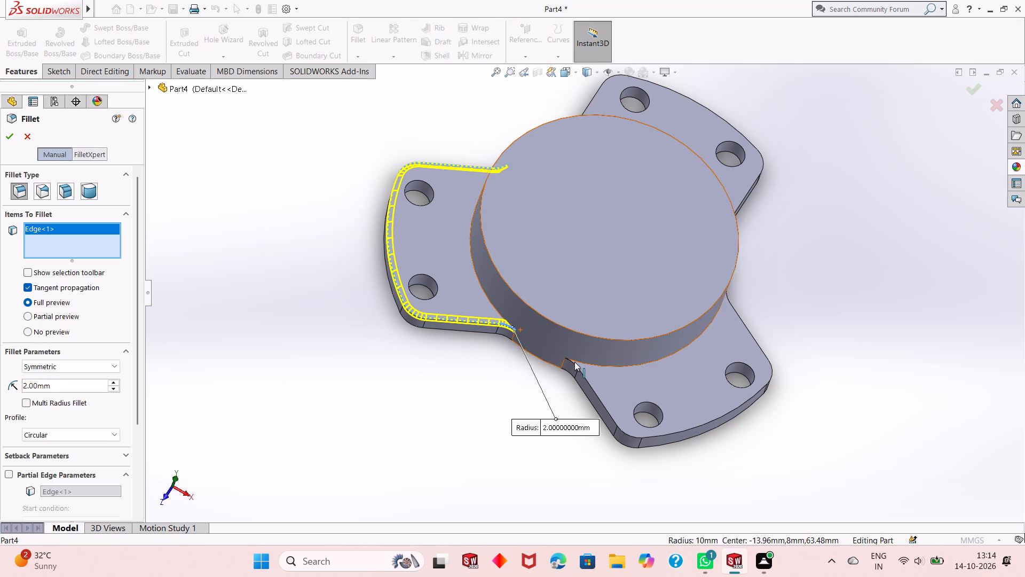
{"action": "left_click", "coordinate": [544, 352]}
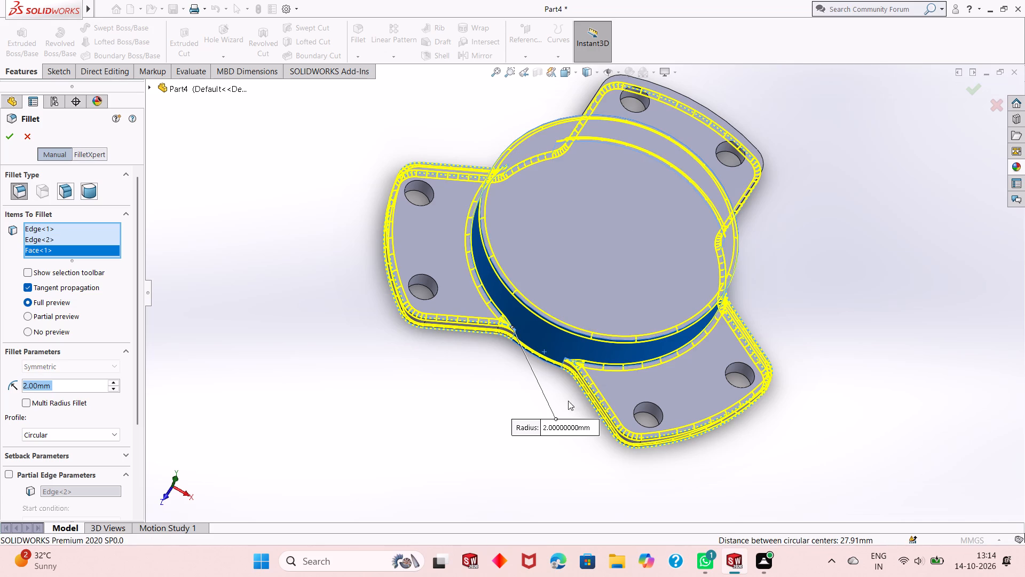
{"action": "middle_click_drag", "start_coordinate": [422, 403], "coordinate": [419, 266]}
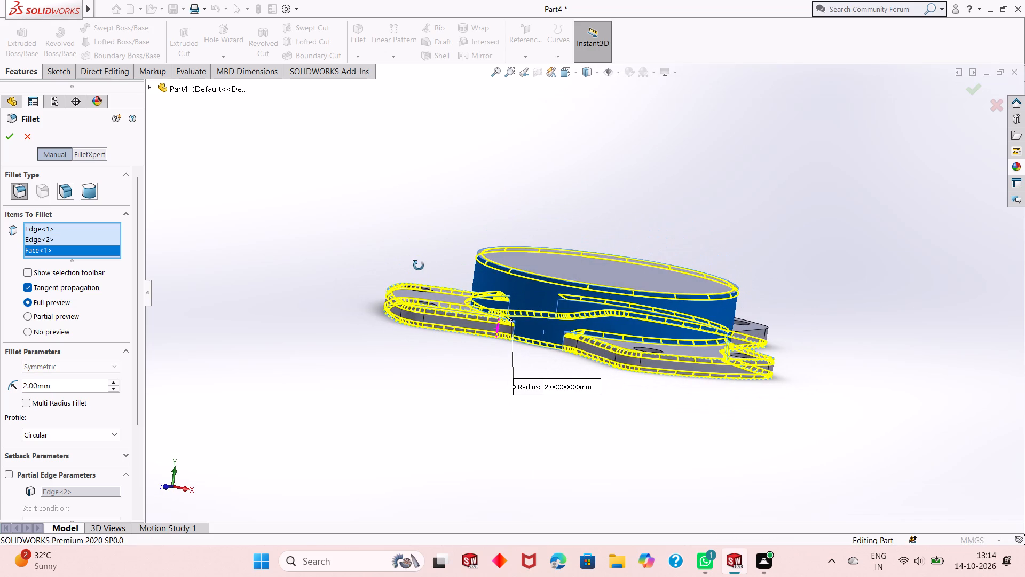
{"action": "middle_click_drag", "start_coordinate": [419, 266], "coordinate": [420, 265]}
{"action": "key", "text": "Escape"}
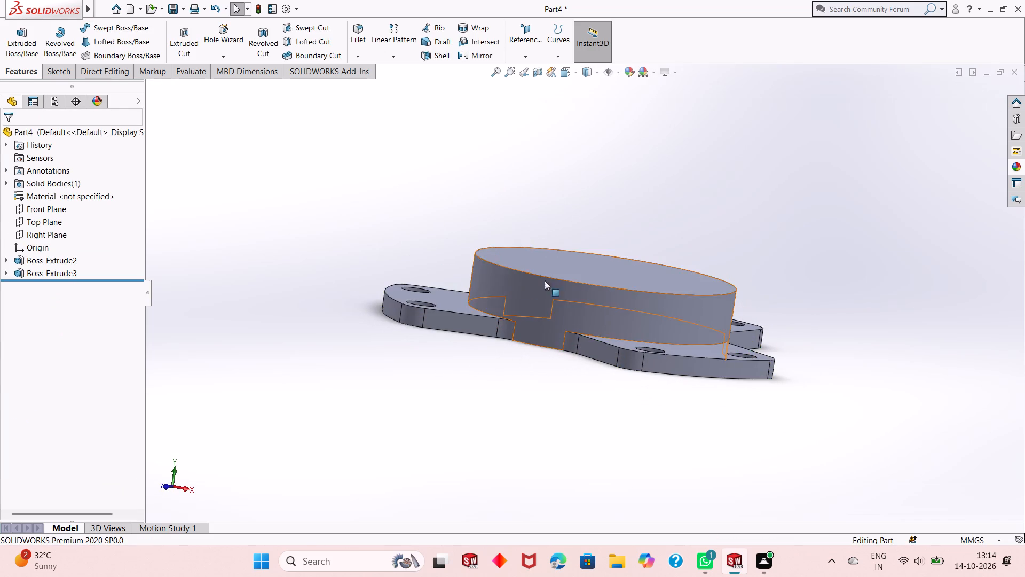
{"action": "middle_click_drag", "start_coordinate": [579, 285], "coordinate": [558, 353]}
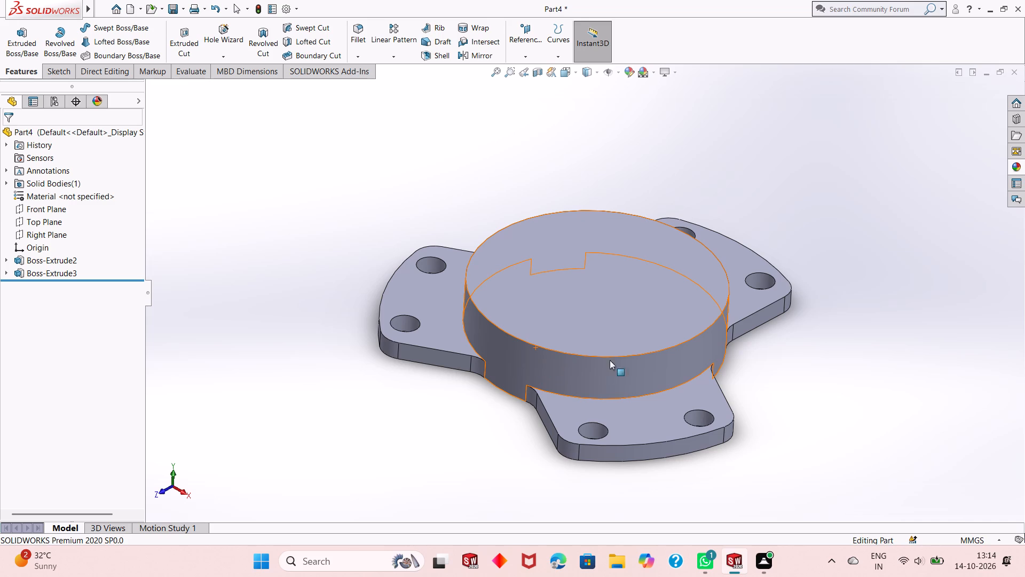
Undo the extrusion of the central circle on the plate.
{"action": "key", "text": "Escape"}
{"action": "key", "text": "ctrl+z"}
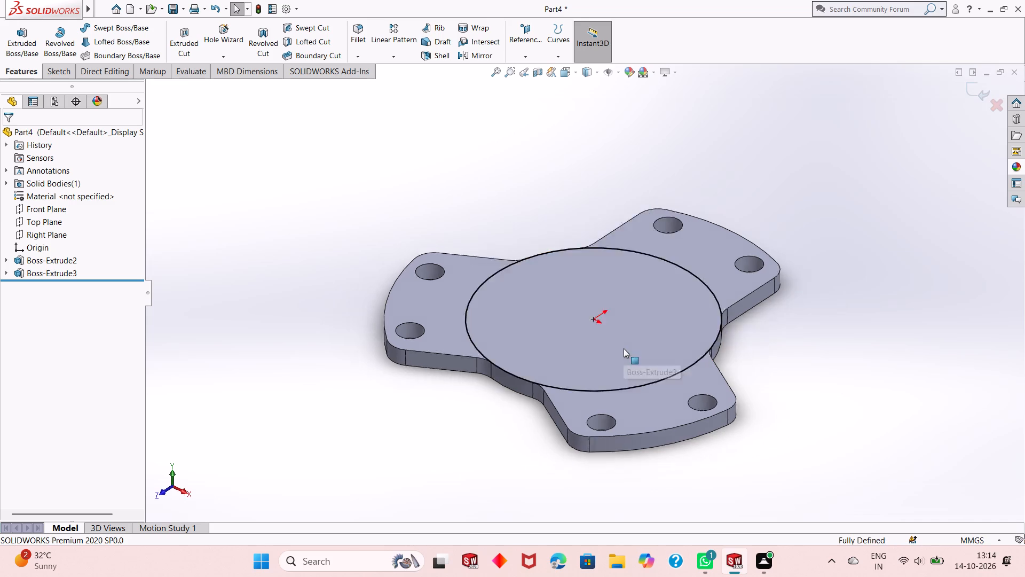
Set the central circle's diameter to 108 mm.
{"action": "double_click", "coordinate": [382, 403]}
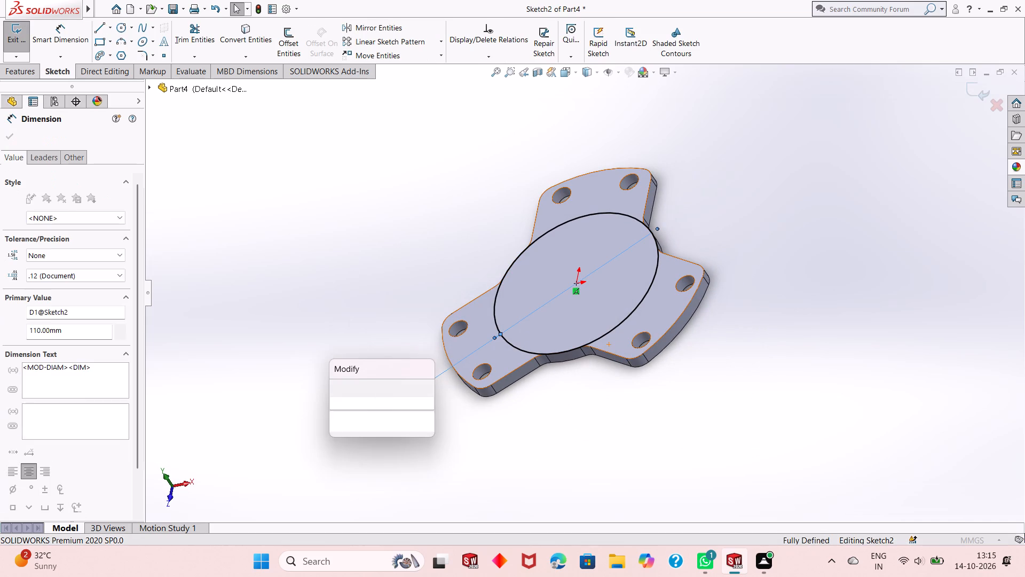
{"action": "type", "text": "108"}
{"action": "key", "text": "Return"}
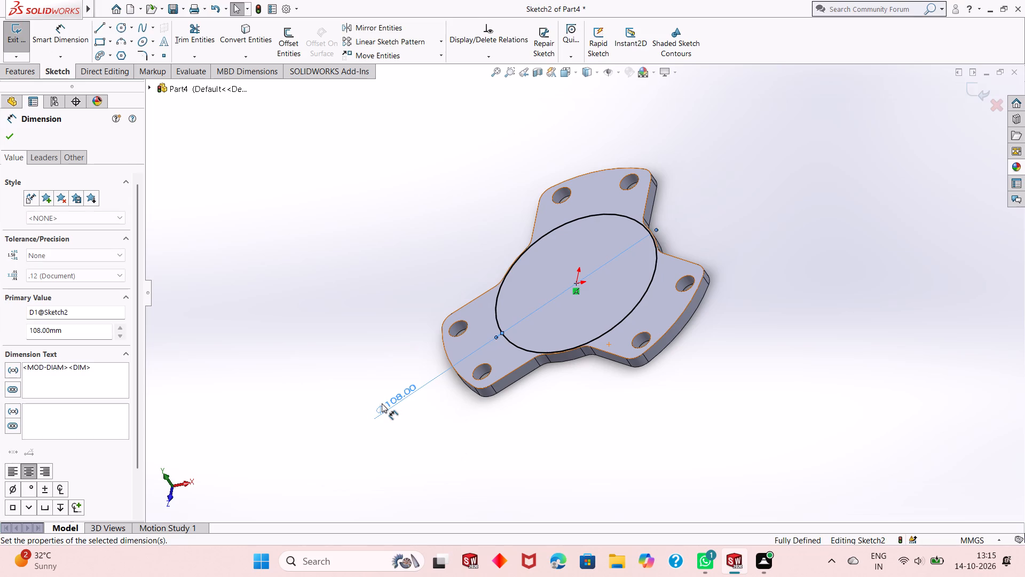
Set the central circle's diameter to 106 mm and exit the sketch.
{"action": "scroll", "coordinate": [571, 329], "scroll_direction": "down", "scroll_amount": 7}
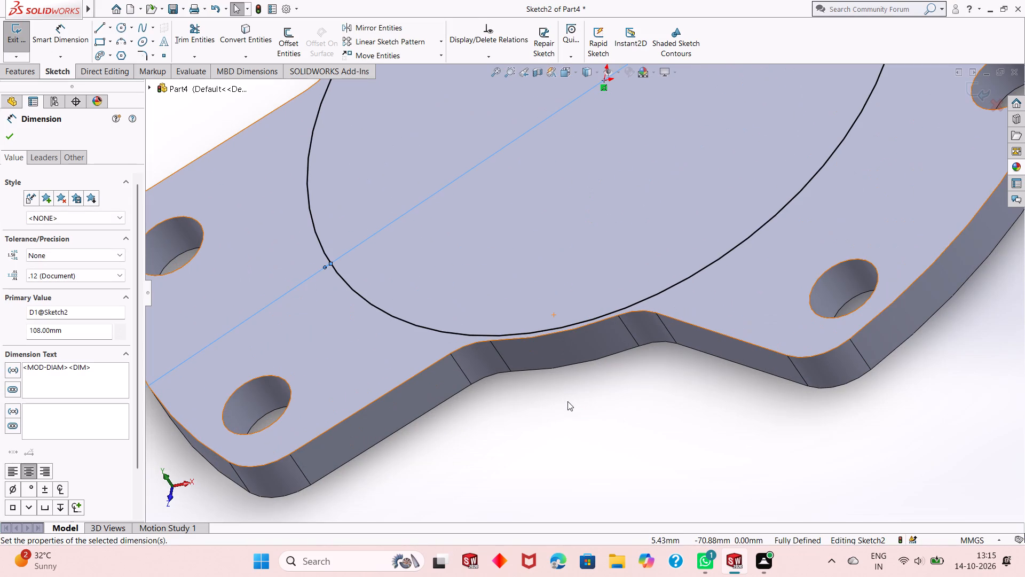
{"action": "scroll", "coordinate": [587, 399], "scroll_direction": "down", "scroll_amount": 3}
{"action": "scroll", "coordinate": [587, 399], "scroll_direction": "up", "scroll_amount": 7}
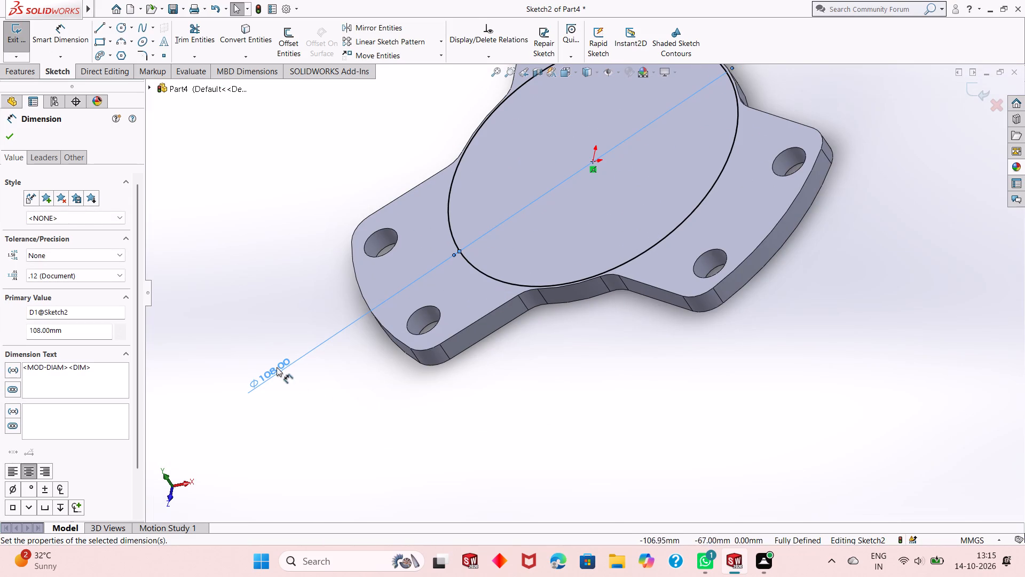
{"action": "double_click", "coordinate": [276, 367]}
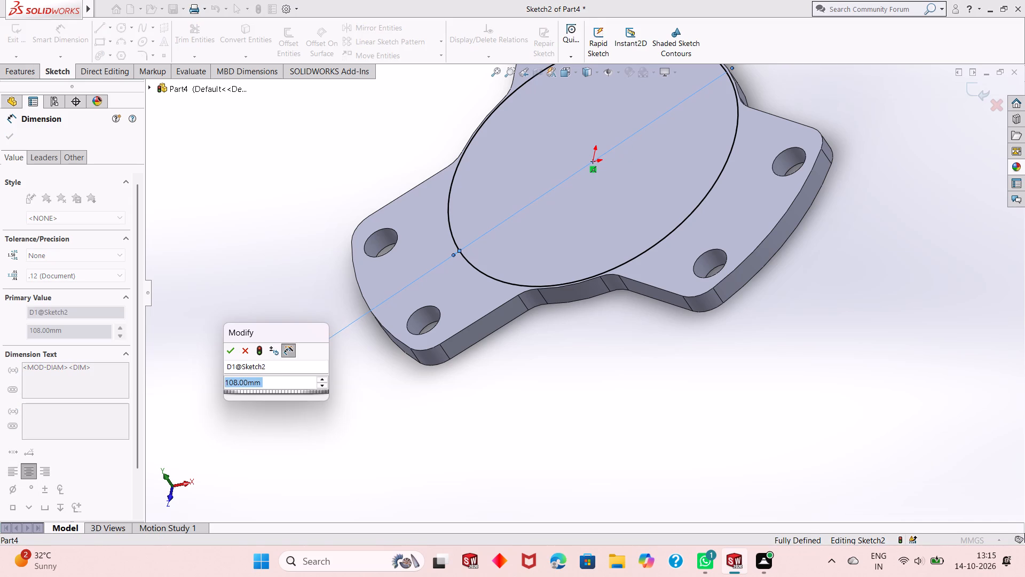
{"action": "type", "text": "106"}
{"action": "key", "text": "Return"}
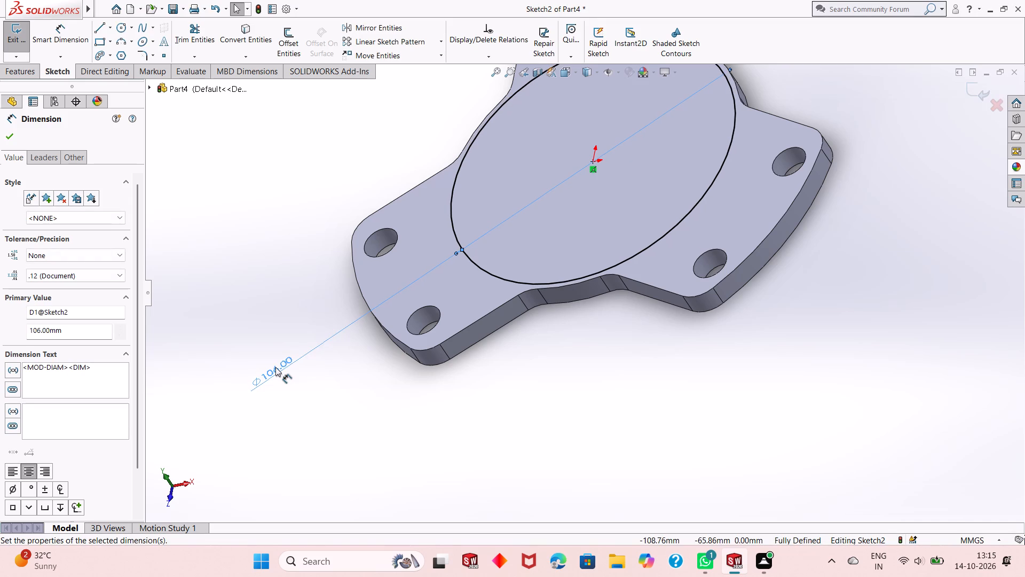
{"action": "left_click", "coordinate": [5, 135]}
{"action": "scroll", "coordinate": [360, 207], "scroll_direction": "up", "scroll_amount": 2}
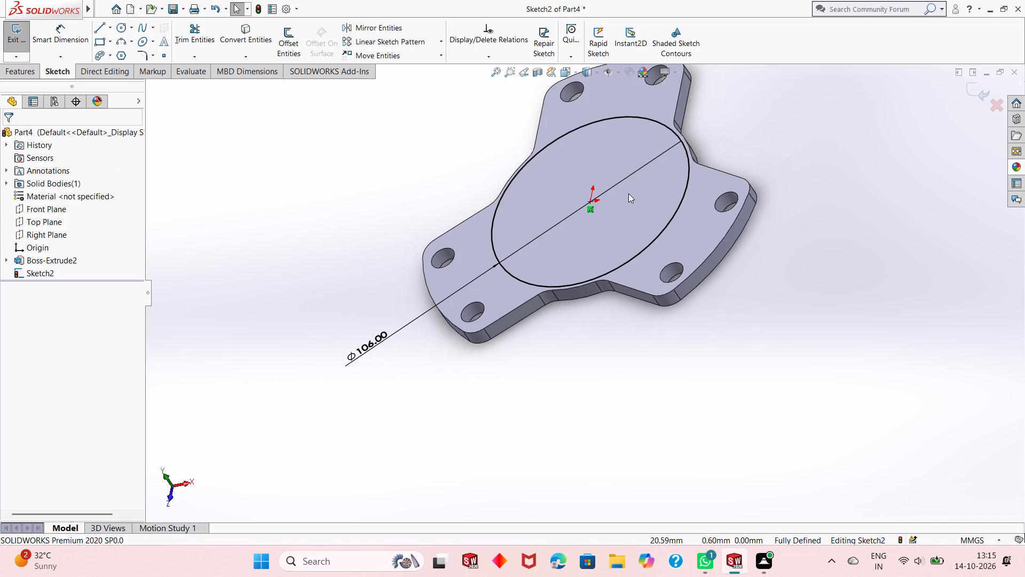
{"action": "scroll", "coordinate": [628, 193], "scroll_direction": "down", "scroll_amount": 1}
{"action": "left_click", "coordinate": [968, 93]}
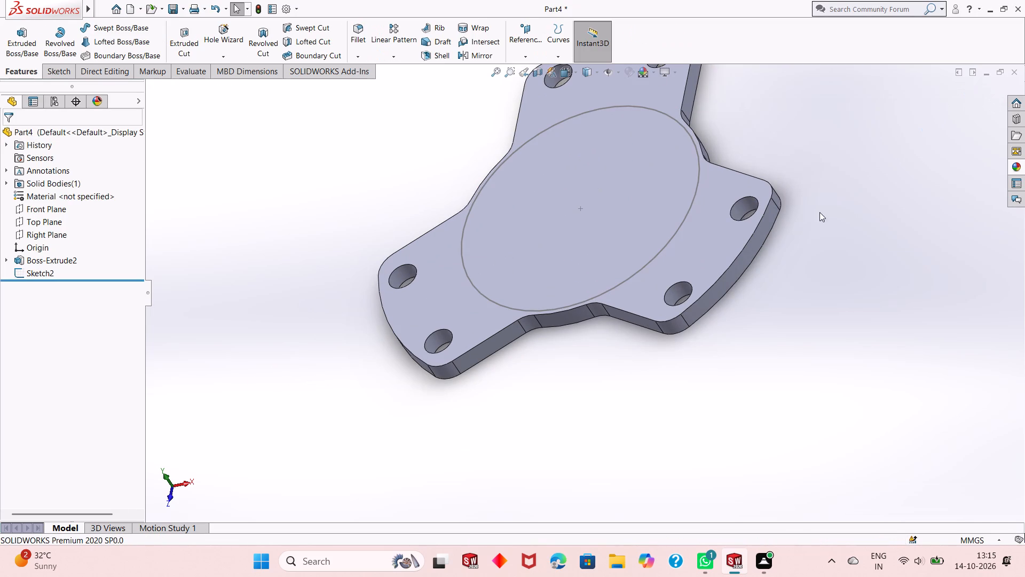
Reopen the central circle's sketch and extrude it as a merged Blind boss 21 mm deep.
{"action": "left_click", "coordinate": [20, 272]}
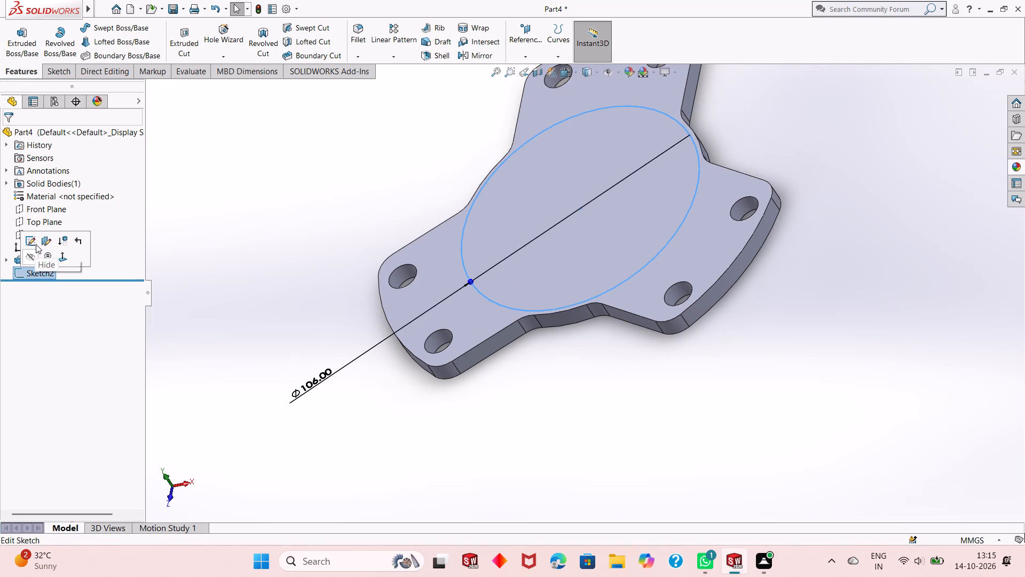
{"action": "left_click", "coordinate": [36, 244]}
{"action": "left_click", "coordinate": [35, 73]}
{"action": "left_click", "coordinate": [35, 52]}
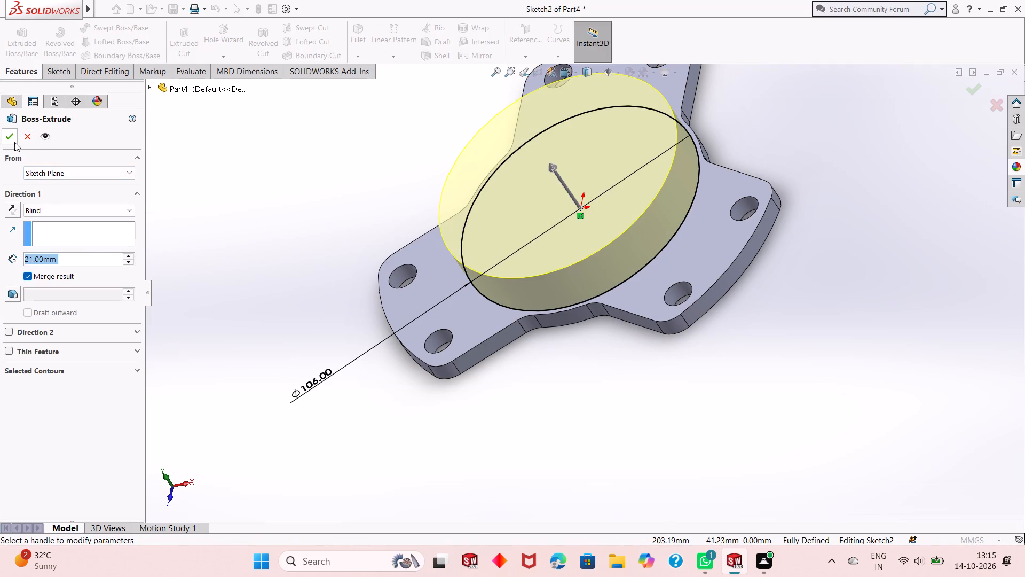
{"action": "left_click", "coordinate": [14, 142]}
{"action": "key", "text": "Escape"}
Start a sketch on the top face of the central boss.
{"action": "scroll", "coordinate": [561, 322], "scroll_direction": "up", "scroll_amount": 1}
{"action": "middle_click_drag", "start_coordinate": [561, 322], "coordinate": [589, 194]}
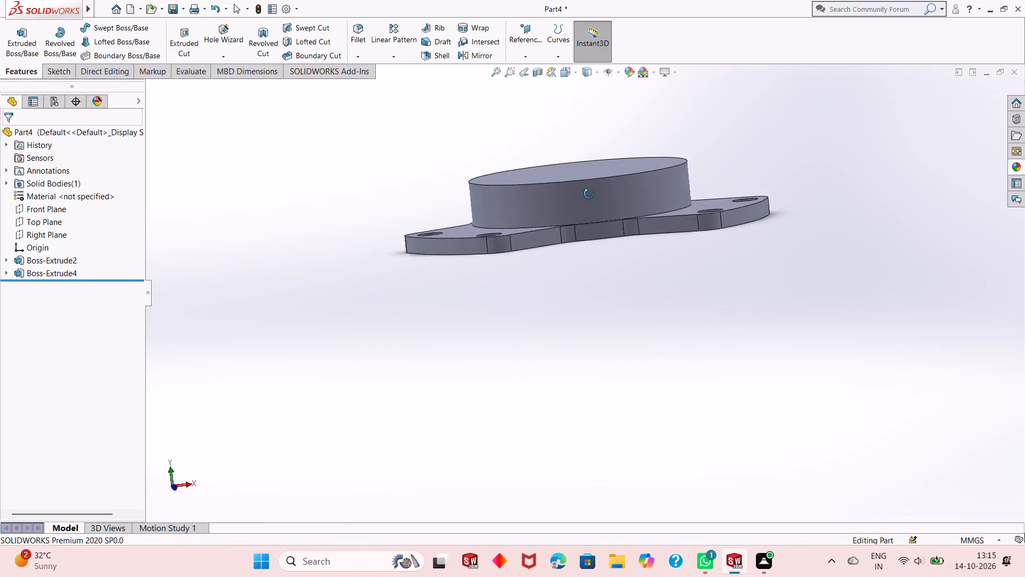
{"action": "middle_click_drag", "start_coordinate": [589, 194], "coordinate": [531, 270]}
{"action": "scroll", "coordinate": [543, 231], "scroll_direction": "down", "scroll_amount": 2}
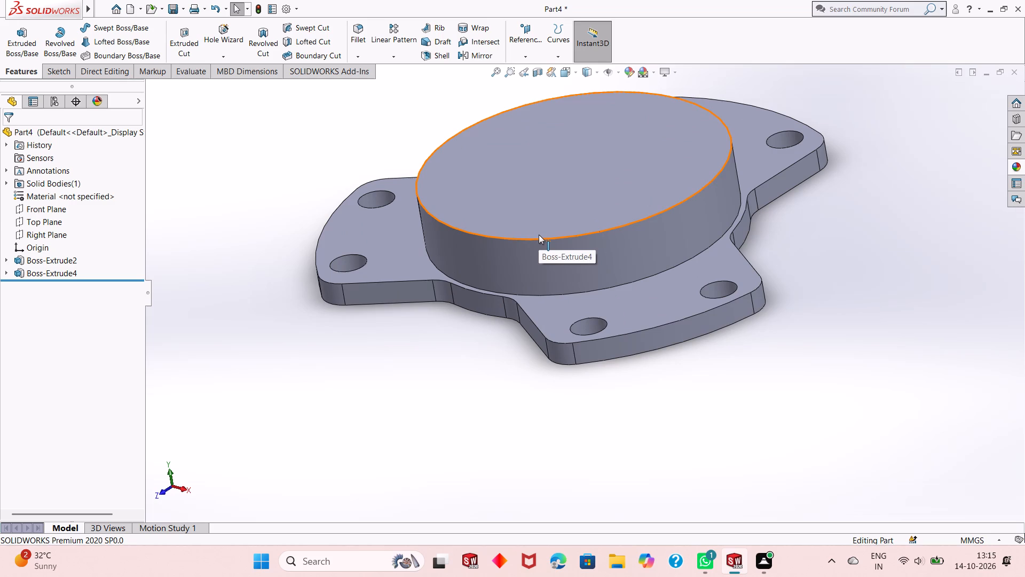
{"action": "middle_click_drag", "start_coordinate": [594, 278], "coordinate": [591, 315]}
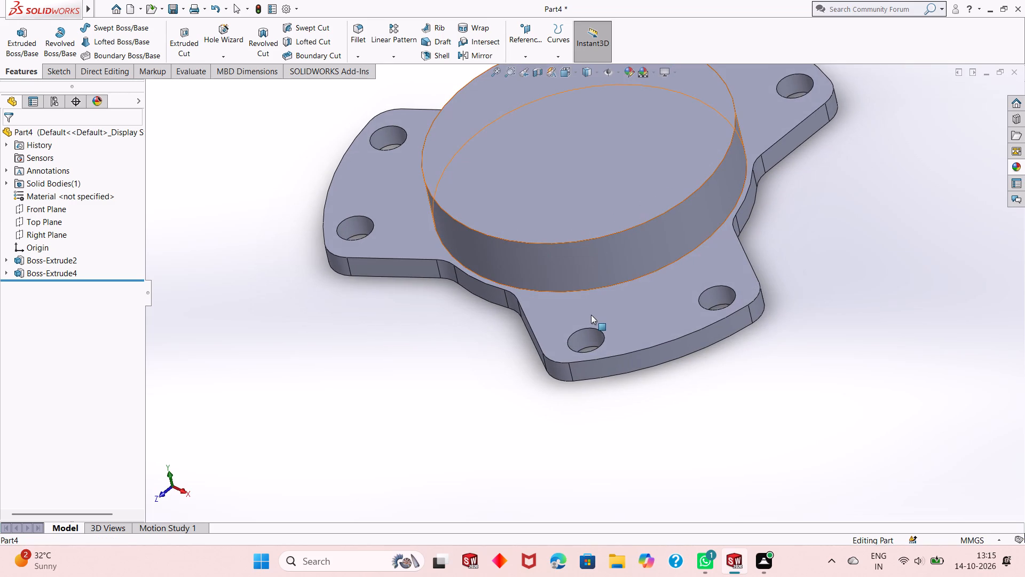
{"action": "left_click", "coordinate": [587, 212]}
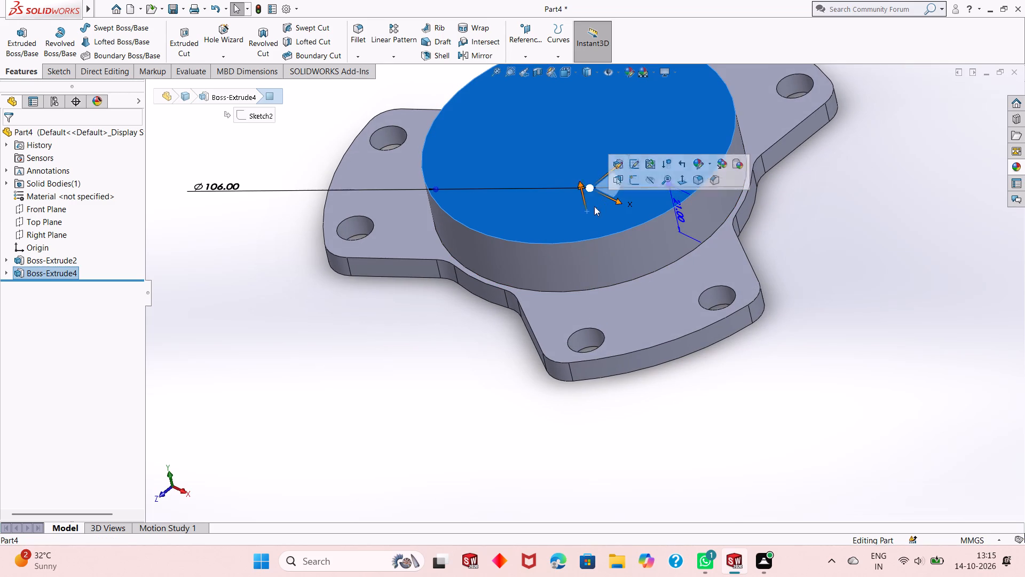
{"action": "left_click", "coordinate": [632, 182]}
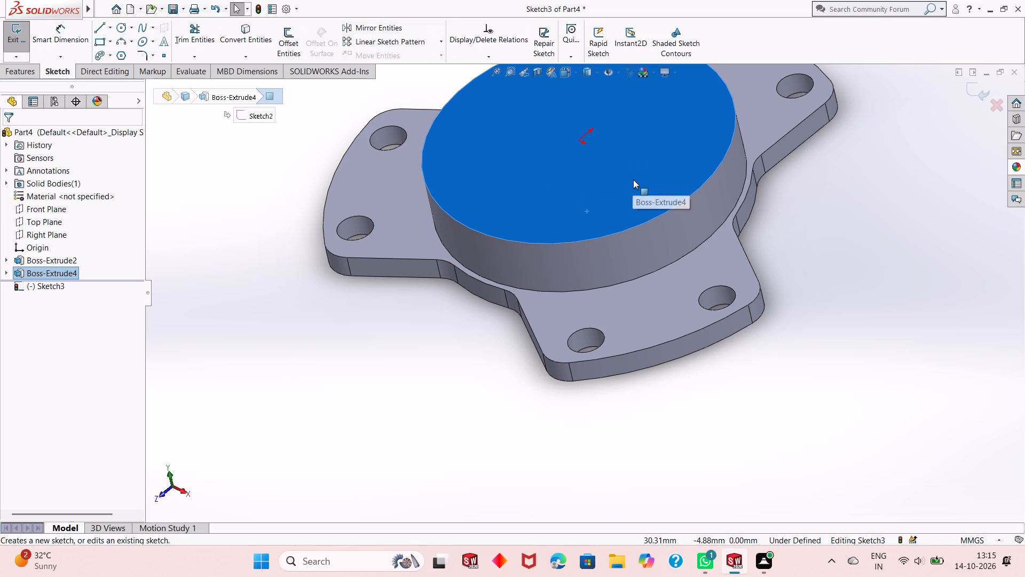
{"action": "key", "text": "ctrl+8"}
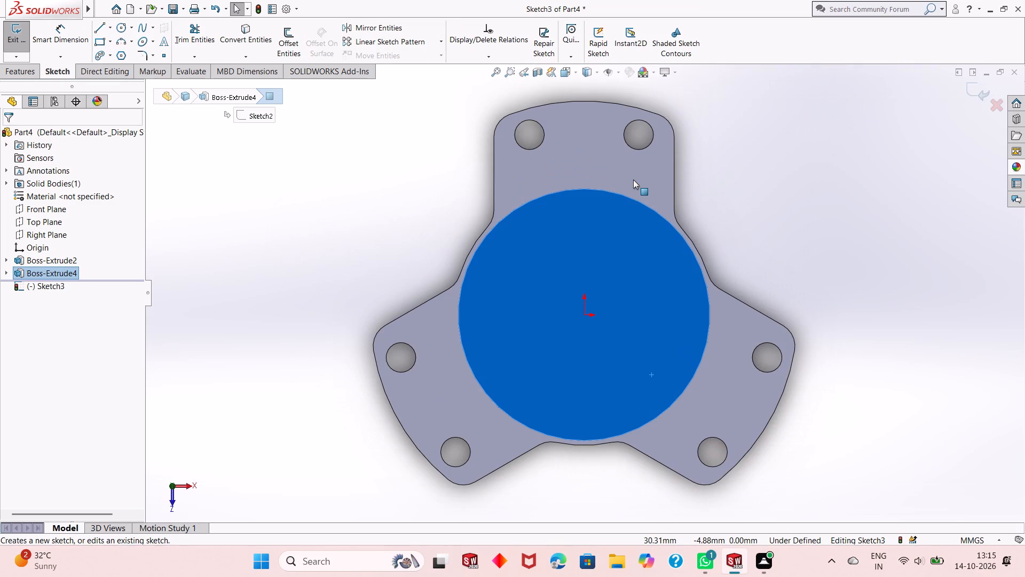
{"action": "key", "text": "Escape"}
{"action": "key", "text": "Escape"}
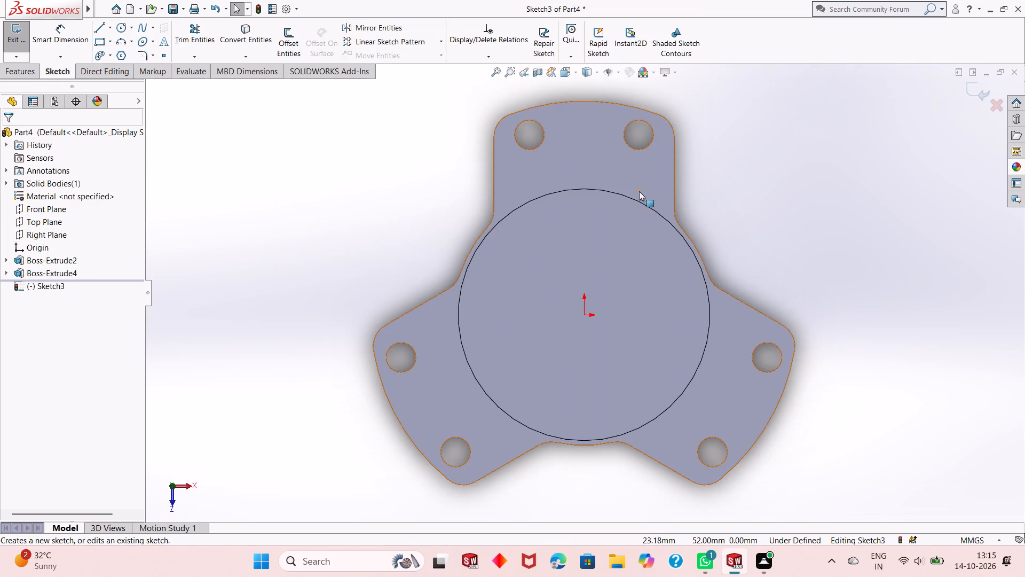
{"action": "key", "text": "Escape"}
{"action": "key", "text": "Escape"}
{"action": "key", "text": "Escape"}
{"action": "key", "text": "Escape"}
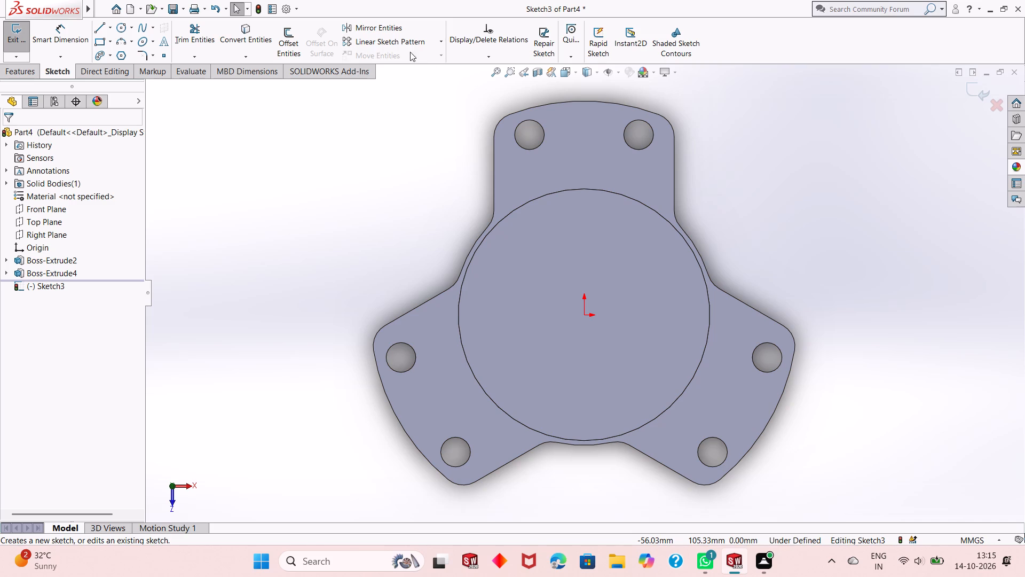
Draw a circle of about 26.78 mm radius centred on the origin.
{"action": "left_click", "coordinate": [117, 24]}
{"action": "left_click", "coordinate": [588, 316]}
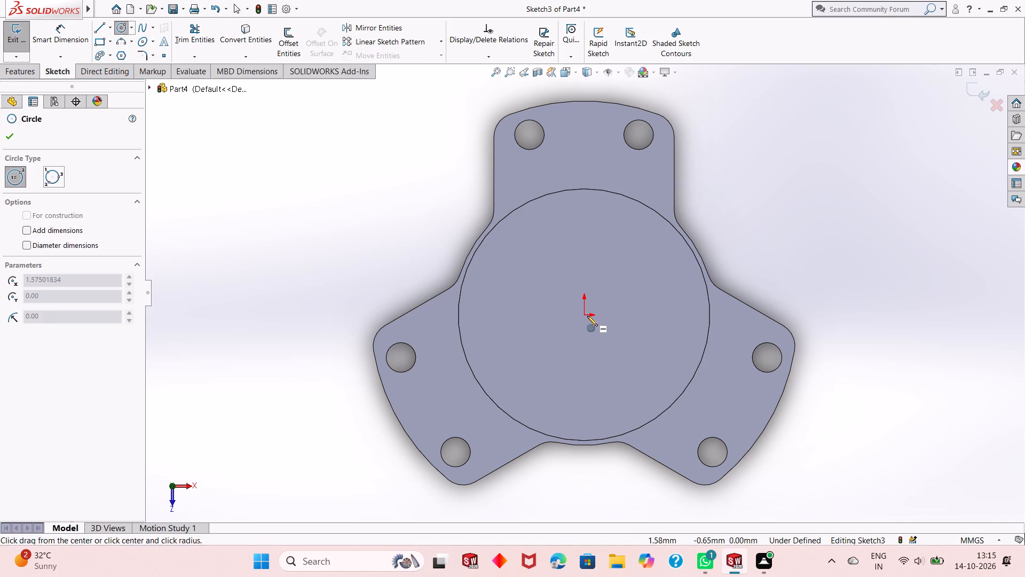
{"action": "key", "text": "Escape"}
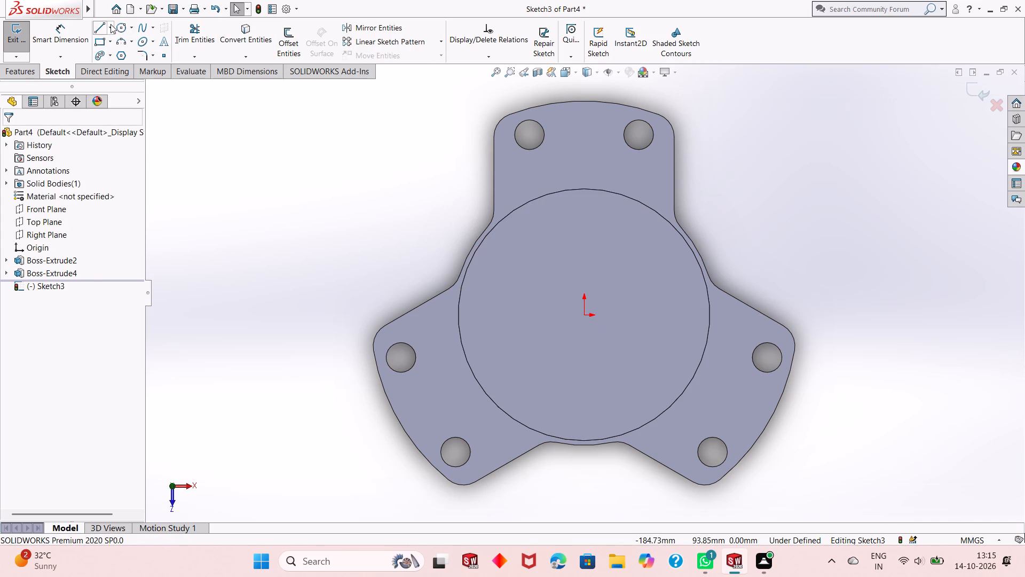
{"action": "left_click", "coordinate": [117, 25]}
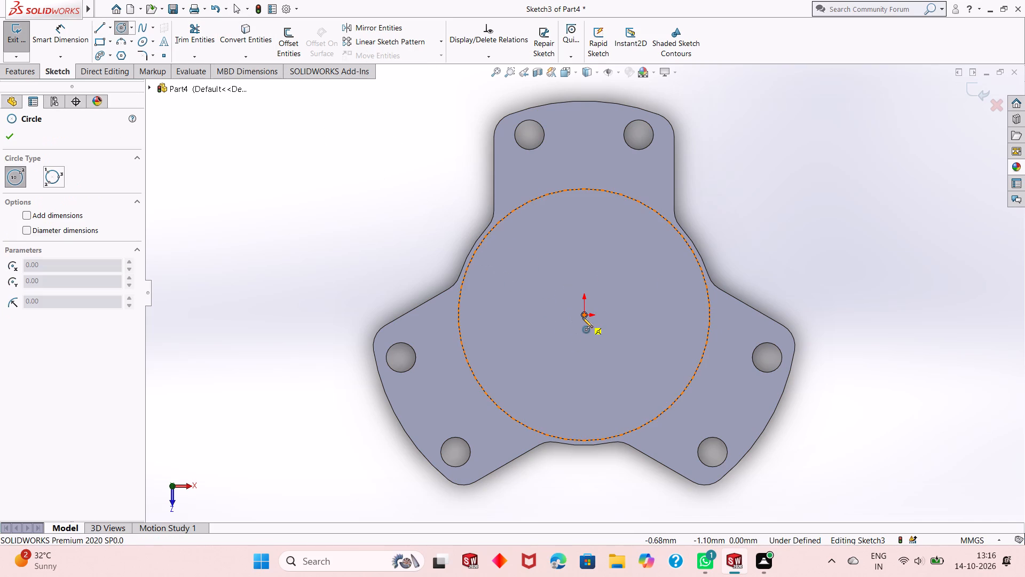
{"action": "left_click", "coordinate": [582, 317]}
{"action": "left_click", "coordinate": [598, 253]}
{"action": "right_click", "coordinate": [276, 174]}
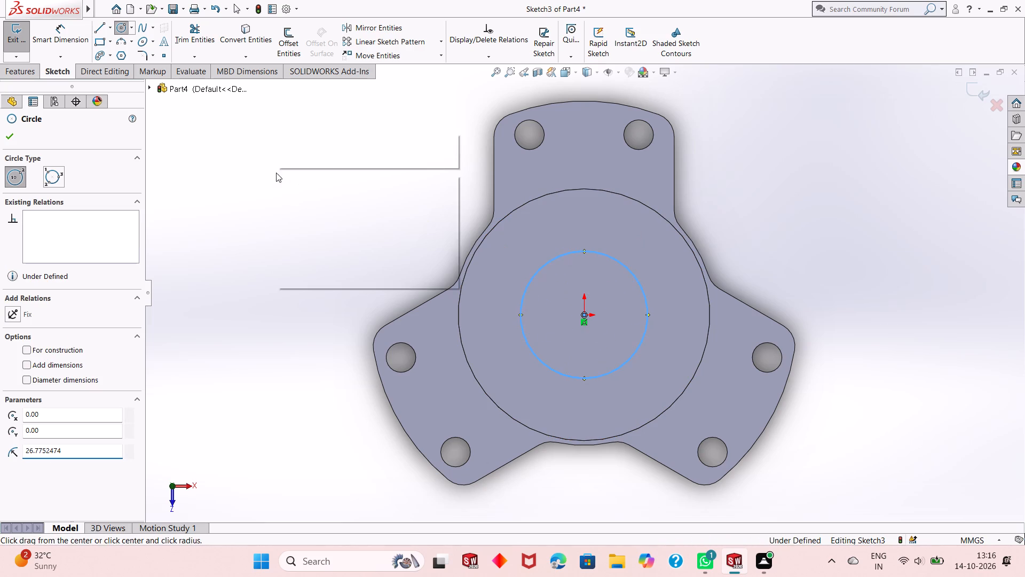
{"action": "left_click", "coordinate": [302, 180]}
Dimension the new circle's diameter at 65 mm and finish dimensioning.
{"action": "left_click", "coordinate": [64, 40]}
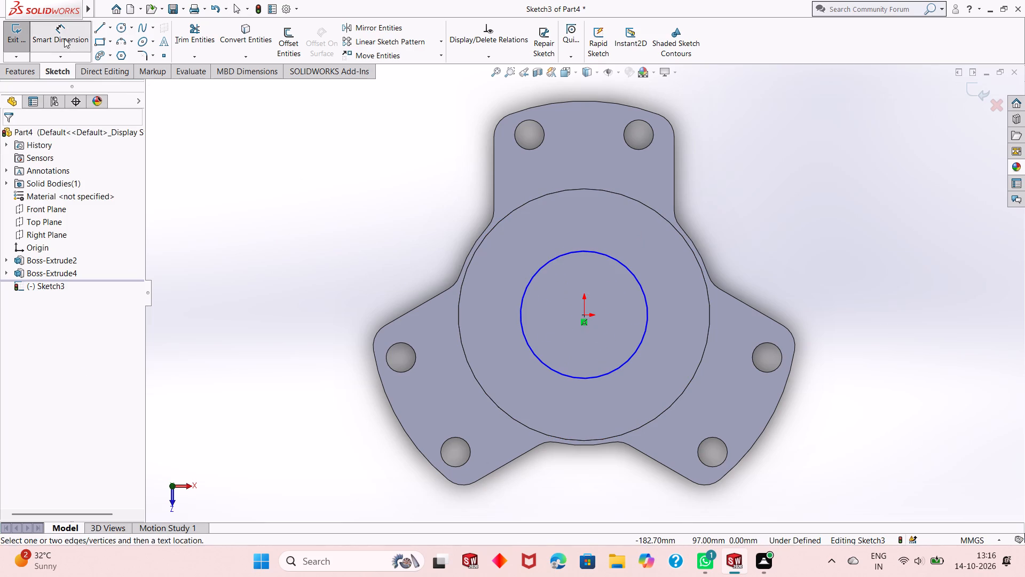
{"action": "left_click", "coordinate": [550, 372]}
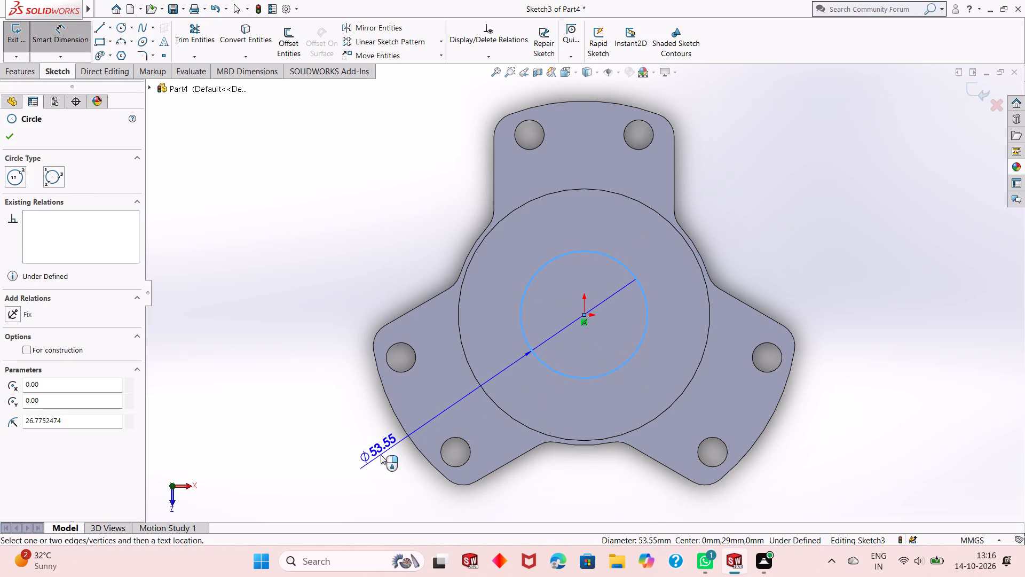
{"action": "left_click", "coordinate": [381, 455]}
{"action": "type", "text": "65"}
{"action": "key", "text": "Return"}
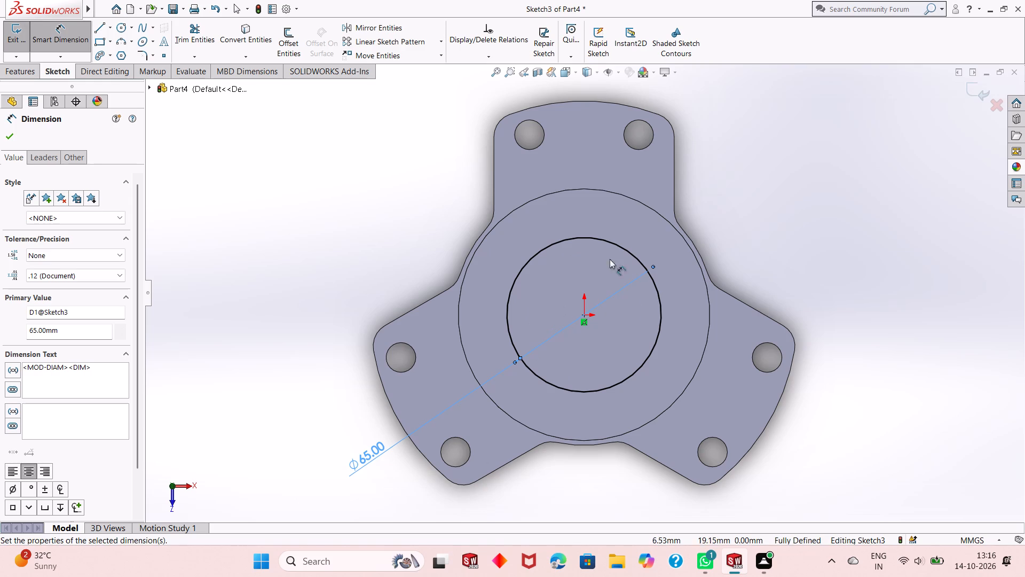
{"action": "right_click", "coordinate": [744, 166]}
{"action": "left_click", "coordinate": [756, 196]}
{"action": "key", "text": "Escape"}
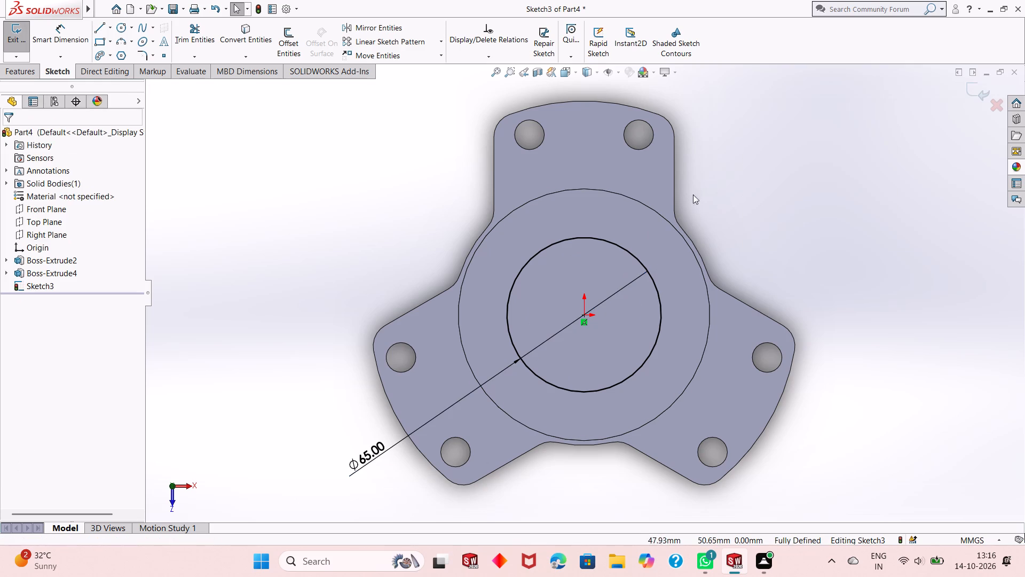
{"action": "key", "text": "Escape"}
Extrude the 65 mm circle on the central boss as a merged Blind boss 10 mm deep.
{"action": "left_click", "coordinate": [22, 74]}
{"action": "left_click", "coordinate": [31, 54]}
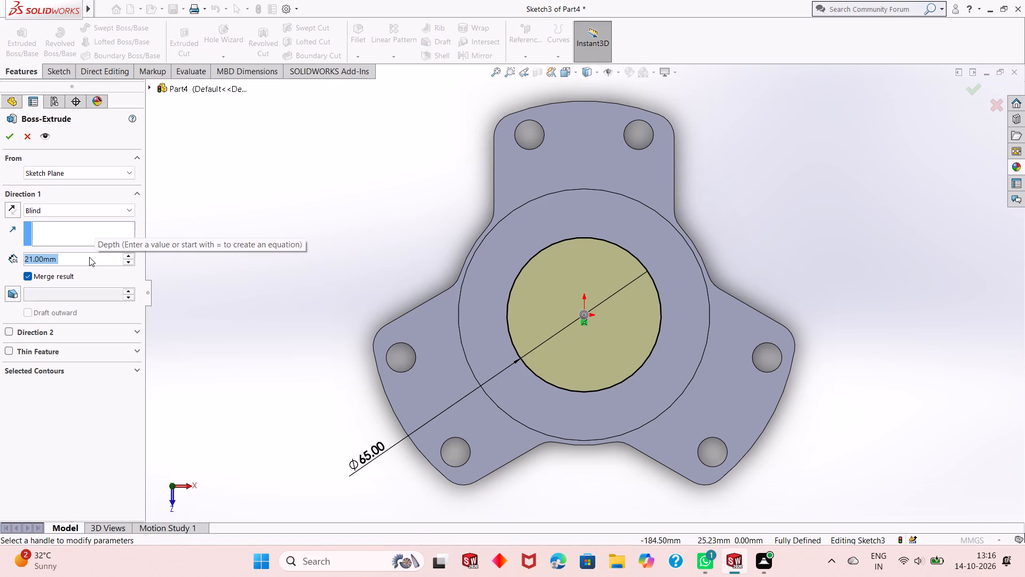
{"action": "type", "text": "10"}
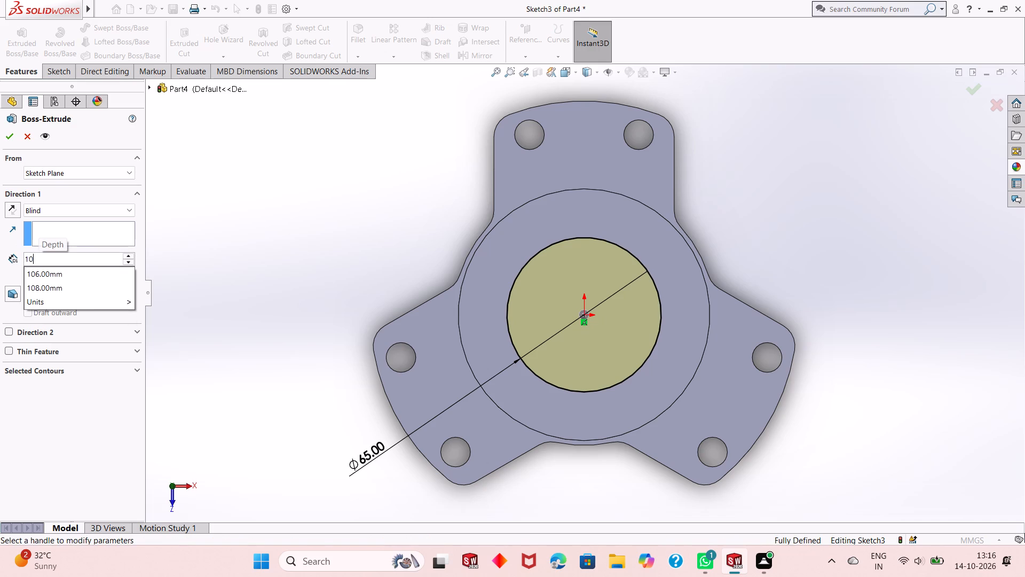
{"action": "key", "text": "Return"}
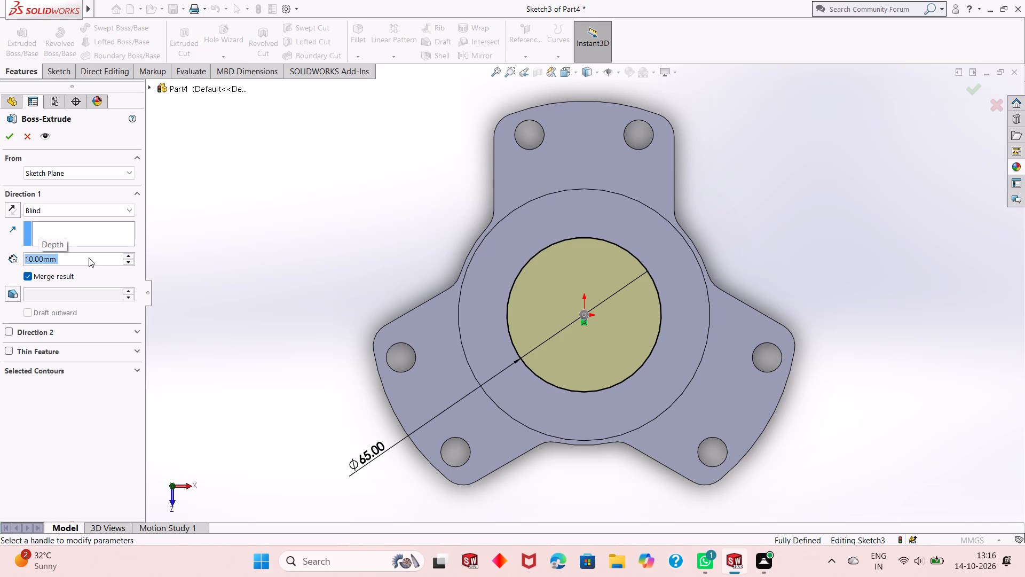
{"action": "left_click", "coordinate": [4, 138]}
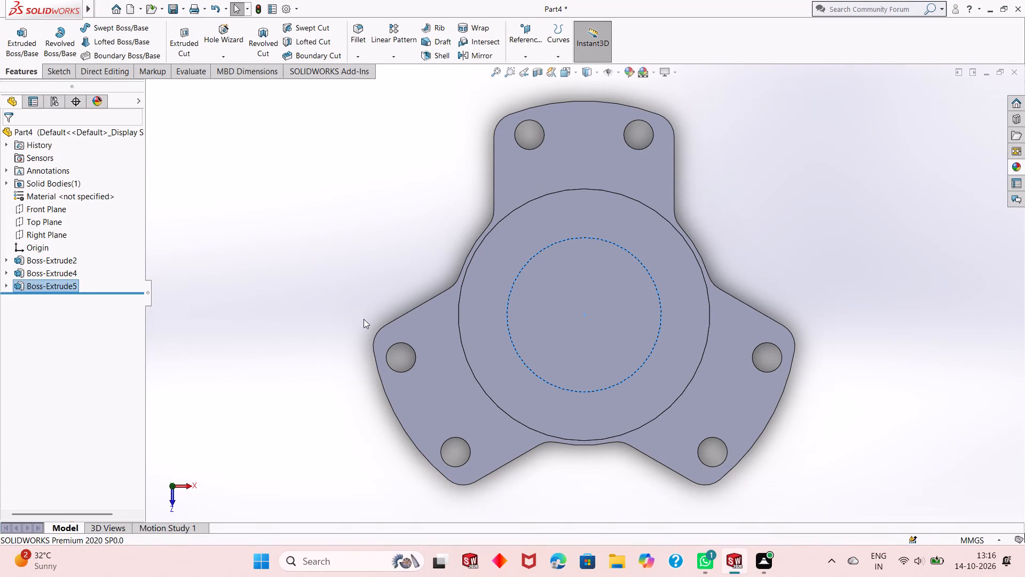
{"action": "key", "text": "Escape"}
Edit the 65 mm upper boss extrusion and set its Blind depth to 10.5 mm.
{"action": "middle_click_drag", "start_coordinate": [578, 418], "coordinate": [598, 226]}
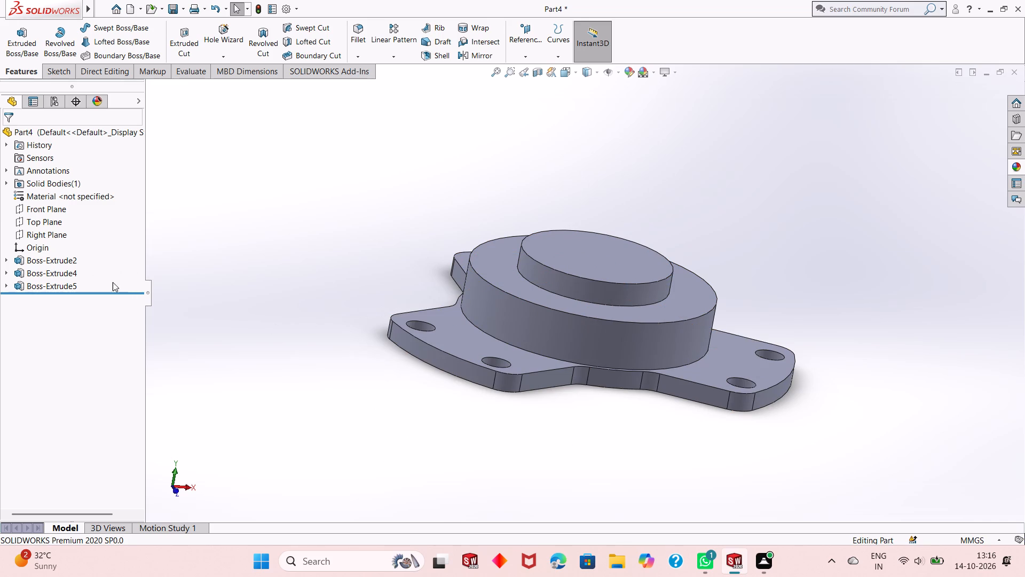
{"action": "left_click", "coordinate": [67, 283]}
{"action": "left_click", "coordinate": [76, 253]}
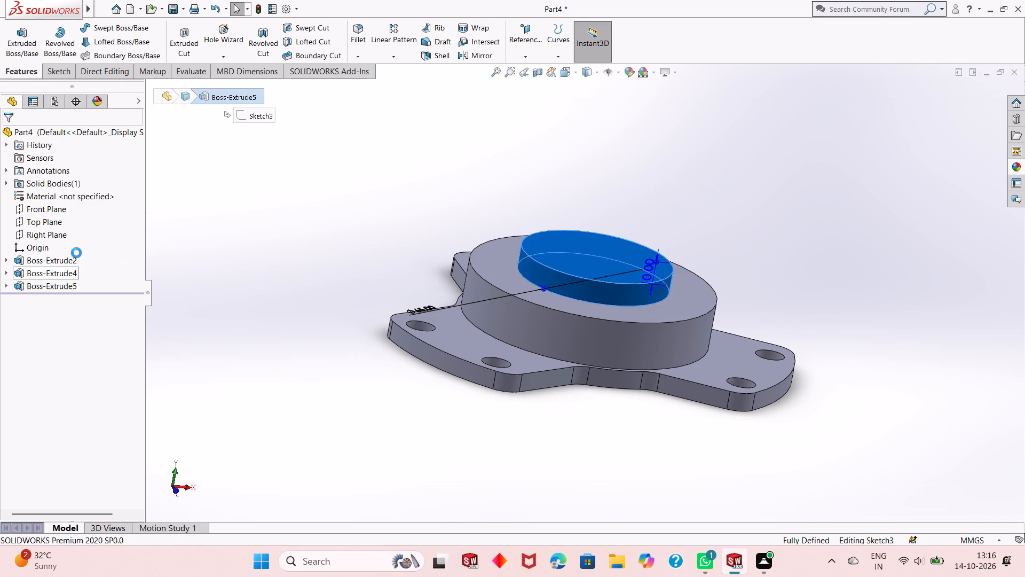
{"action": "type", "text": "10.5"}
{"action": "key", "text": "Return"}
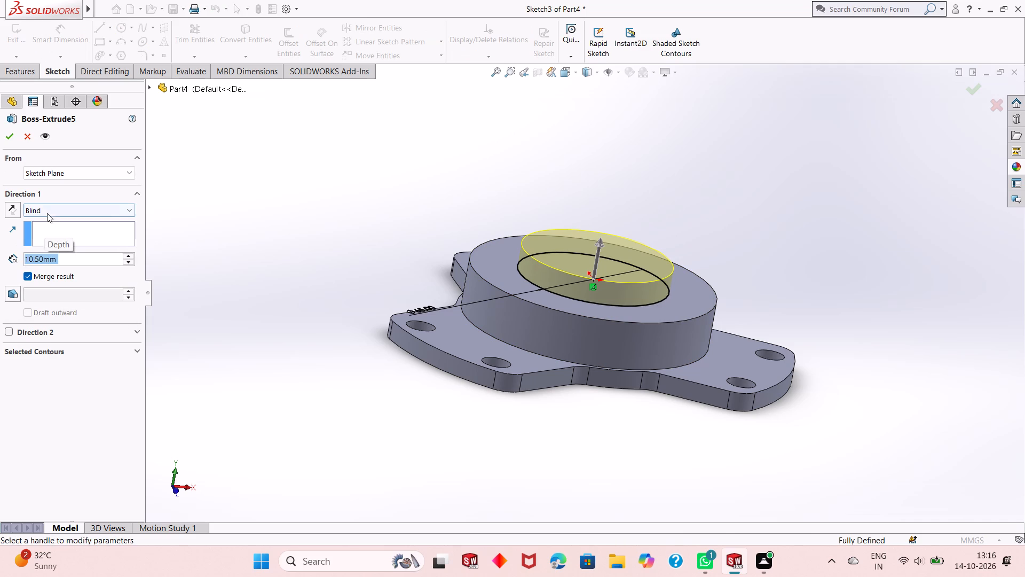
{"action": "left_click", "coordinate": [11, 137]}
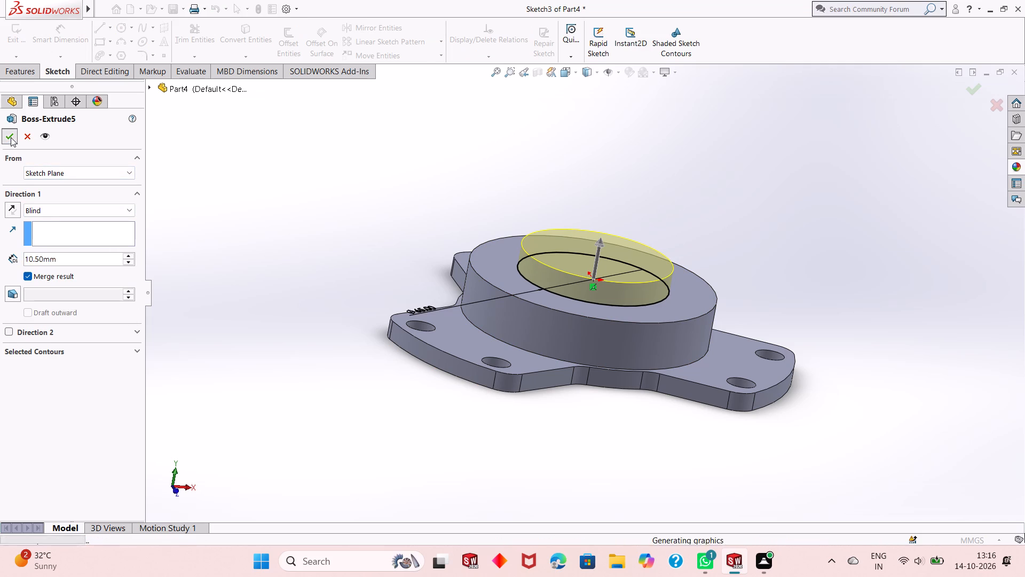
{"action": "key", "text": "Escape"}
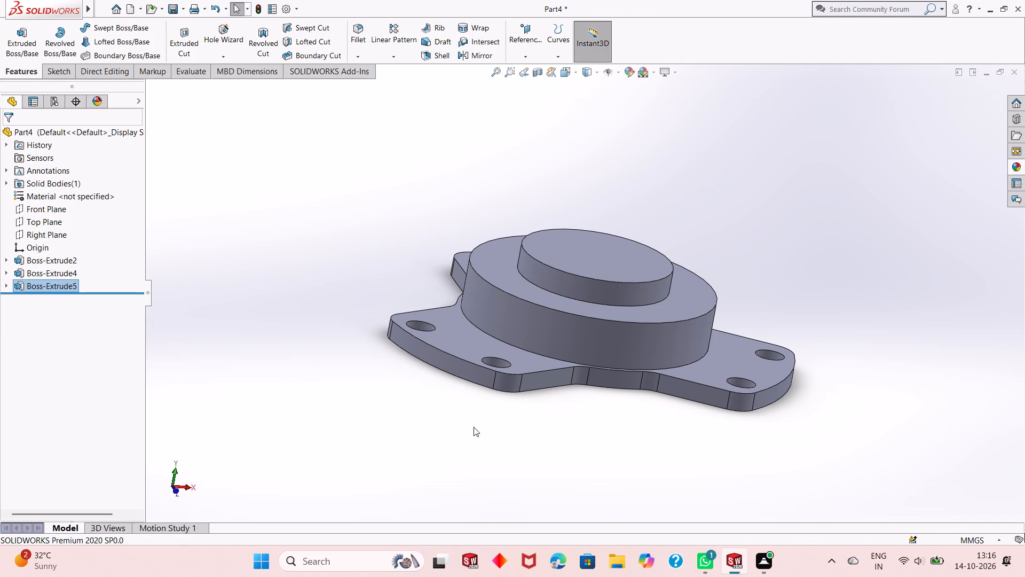
Start a sketch on the top face of the 65 mm upper boss, viewed normal to the sketch plane.
{"action": "middle_click_drag", "start_coordinate": [589, 307], "coordinate": [579, 331]}
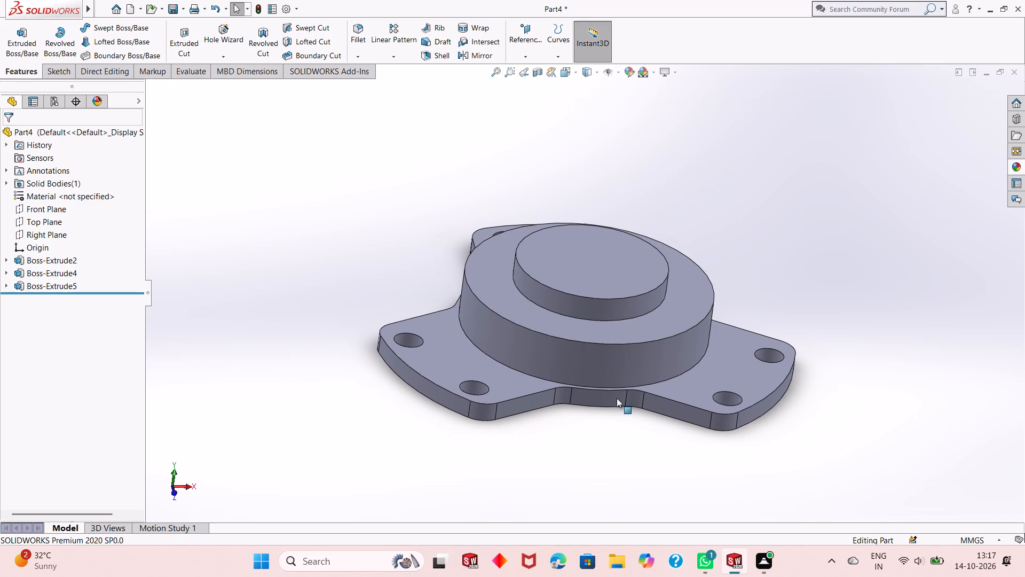
{"action": "middle_click_drag", "start_coordinate": [615, 410], "coordinate": [595, 340]}
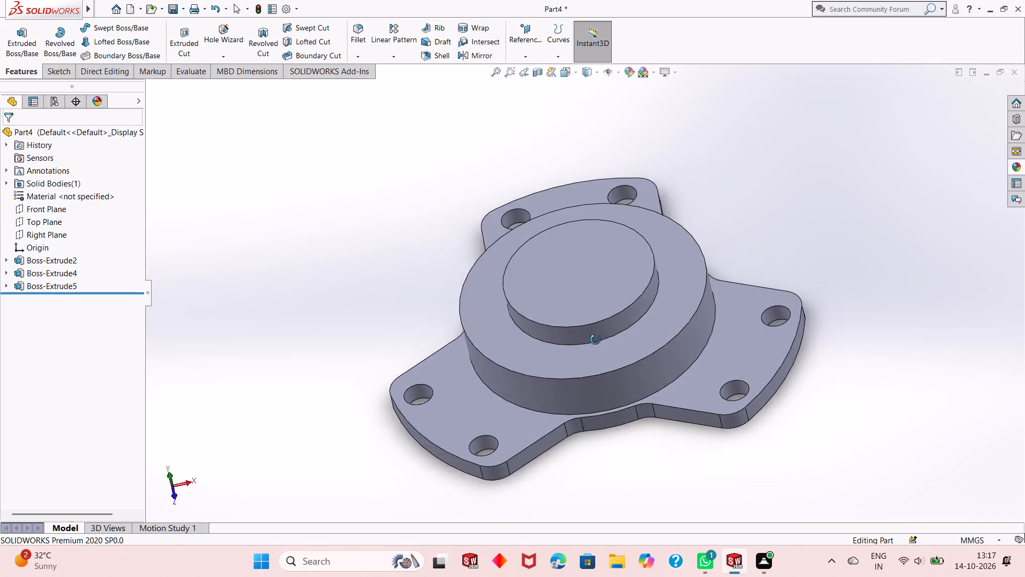
{"action": "middle_click_drag", "start_coordinate": [595, 340], "coordinate": [613, 377]}
{"action": "left_click", "coordinate": [600, 271]}
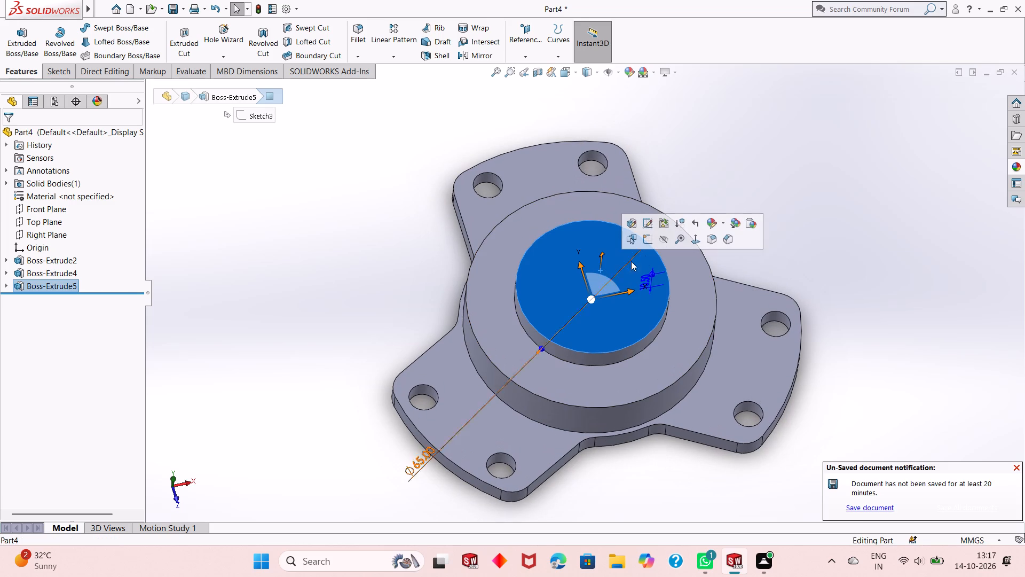
{"action": "left_click", "coordinate": [652, 244]}
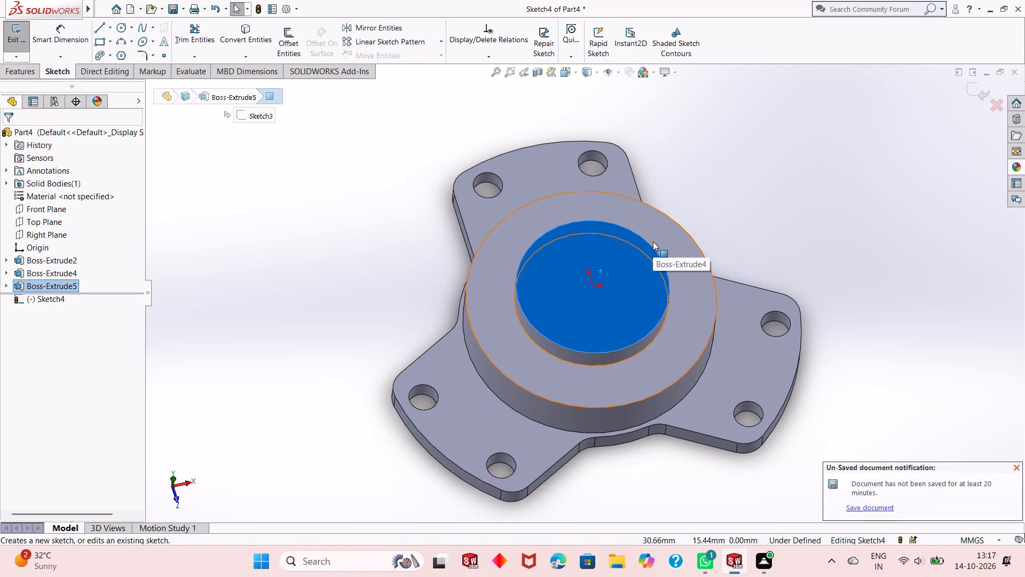
{"action": "key", "text": "ctrl+8"}
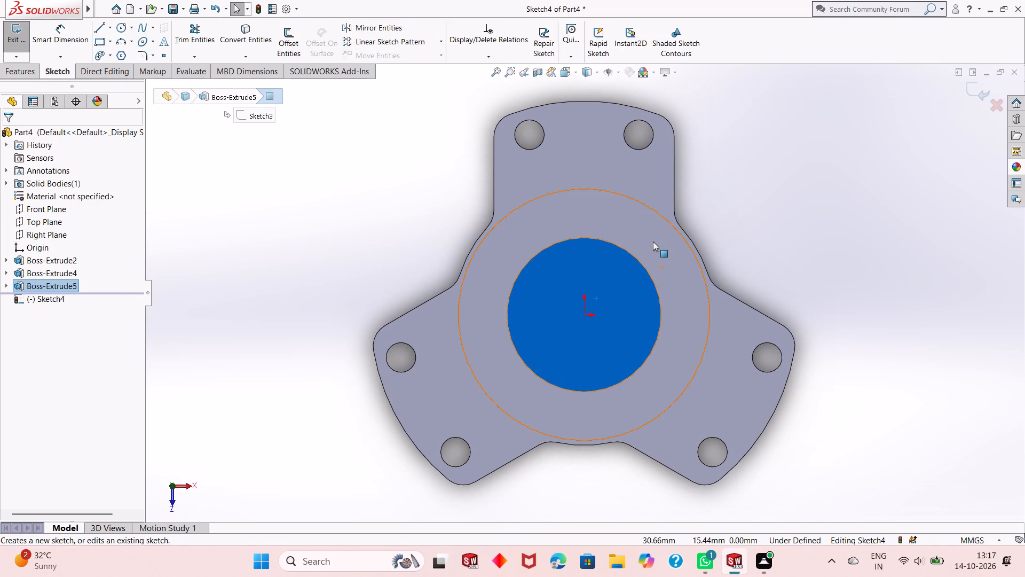
{"action": "left_click", "coordinate": [742, 224]}
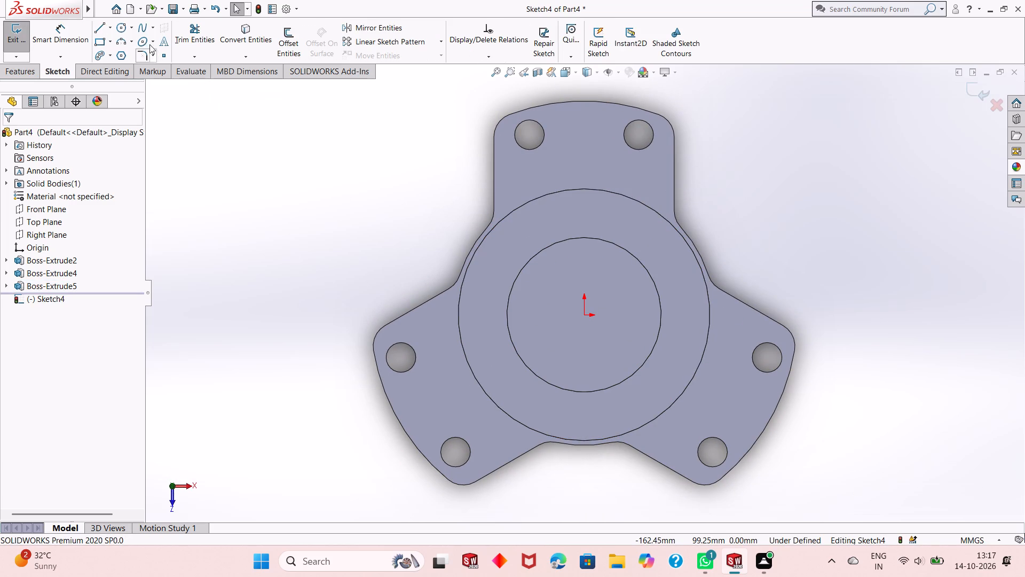
Draw a circle of about 23.71 mm radius centred on the origin, inside the upper boss outline.
{"action": "left_click", "coordinate": [126, 27]}
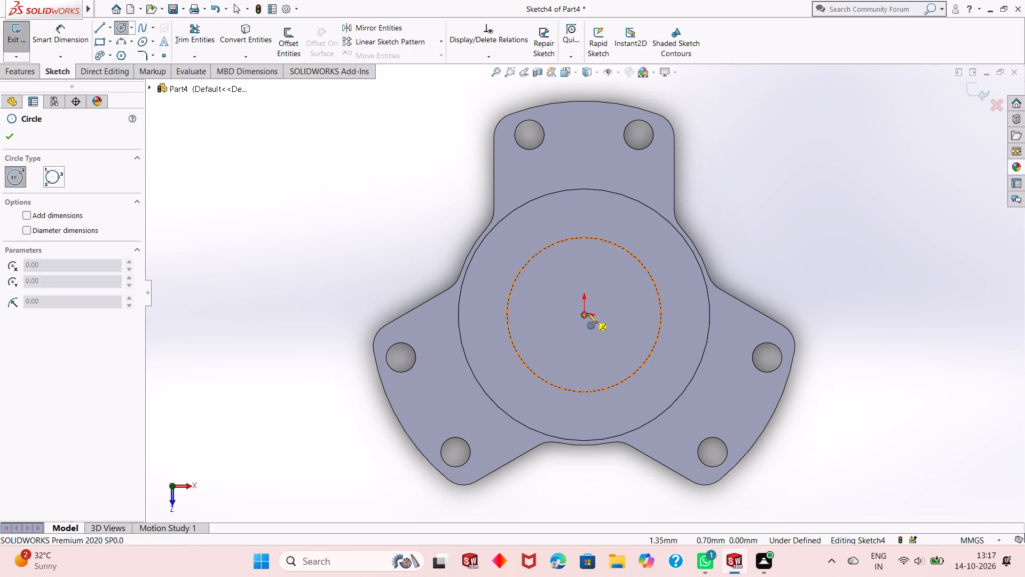
{"action": "left_click", "coordinate": [587, 313]}
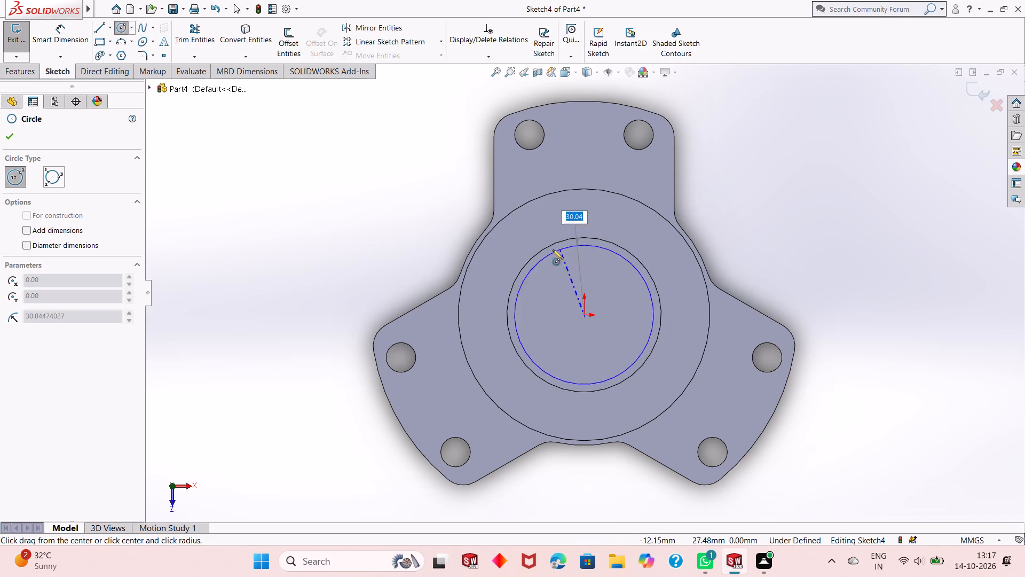
{"action": "left_click", "coordinate": [580, 259]}
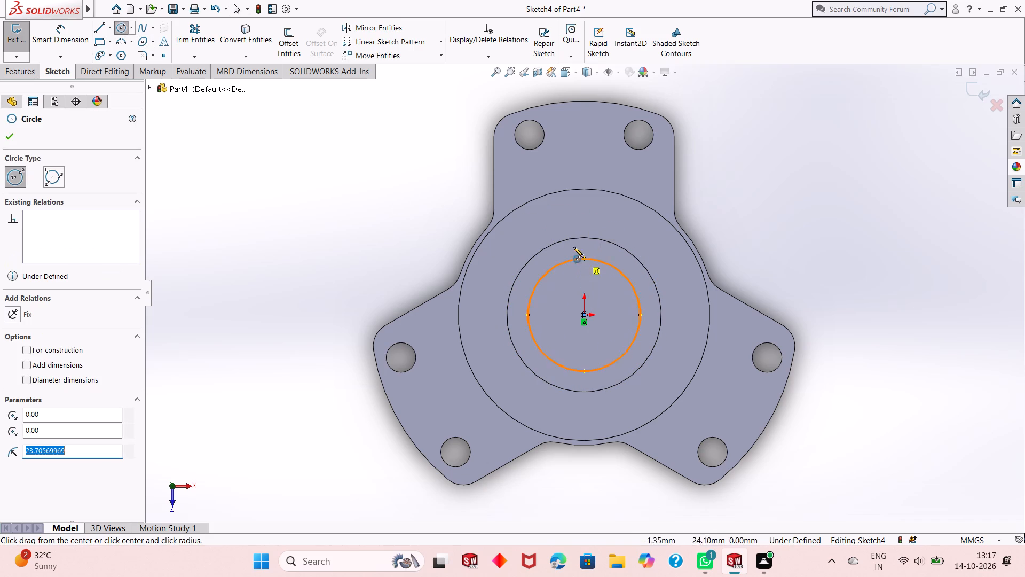
{"action": "right_click", "coordinate": [274, 138]}
{"action": "left_click", "coordinate": [328, 153]}
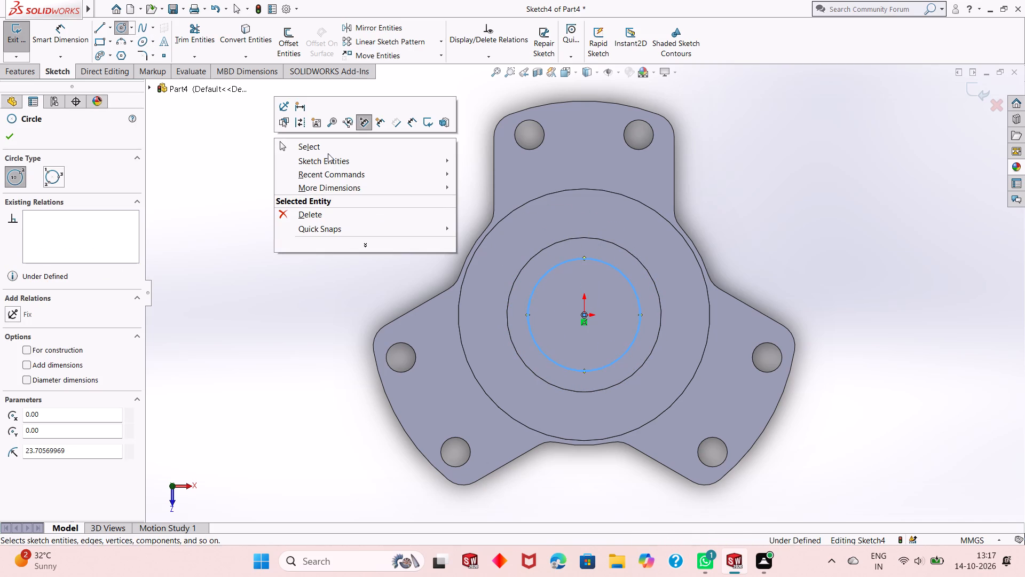
{"action": "left_click", "coordinate": [332, 150]}
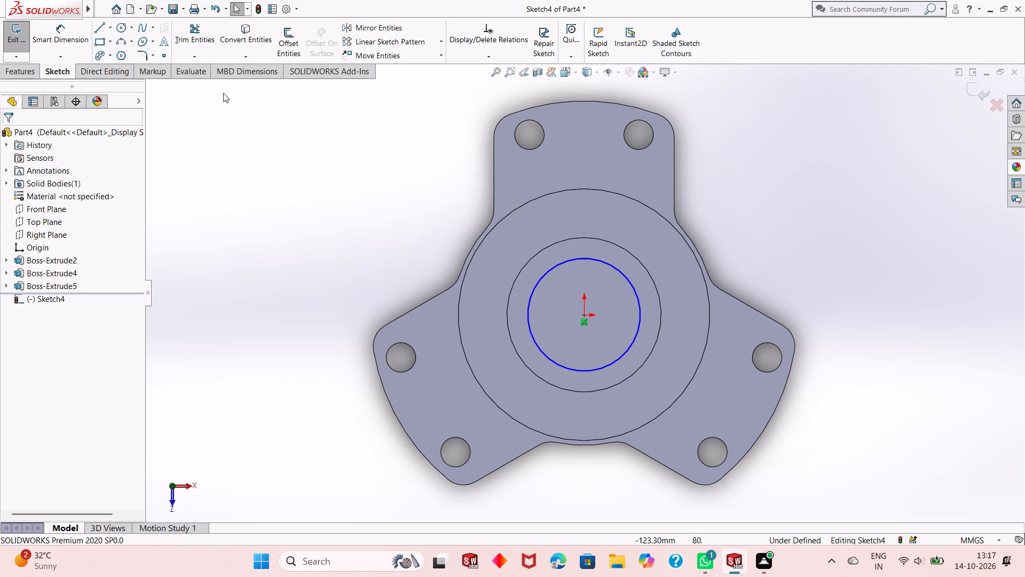
Dimension the new circle's diameter at 50 mm and exit the sketch.
{"action": "left_click", "coordinate": [64, 33]}
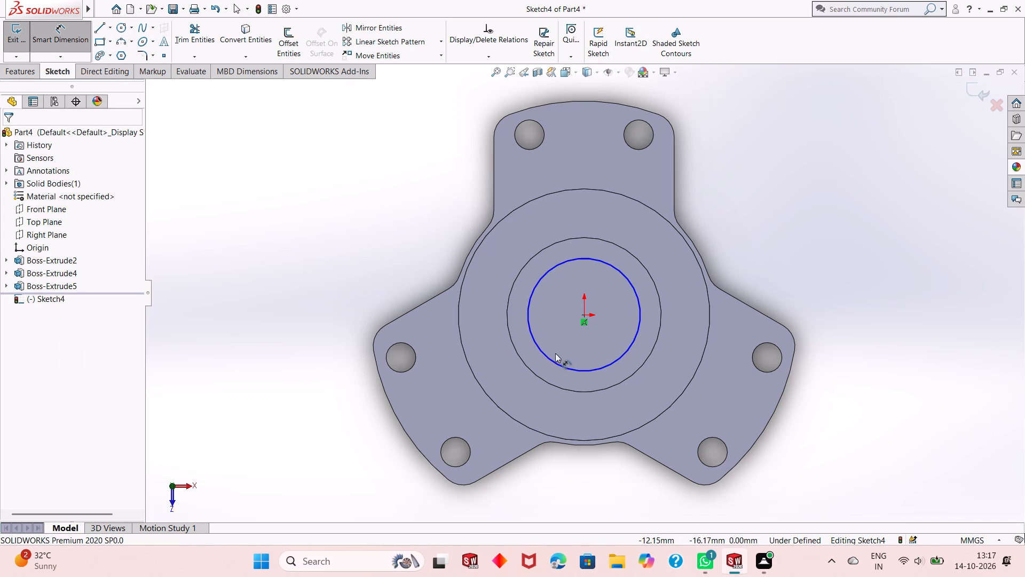
{"action": "left_click", "coordinate": [551, 356]}
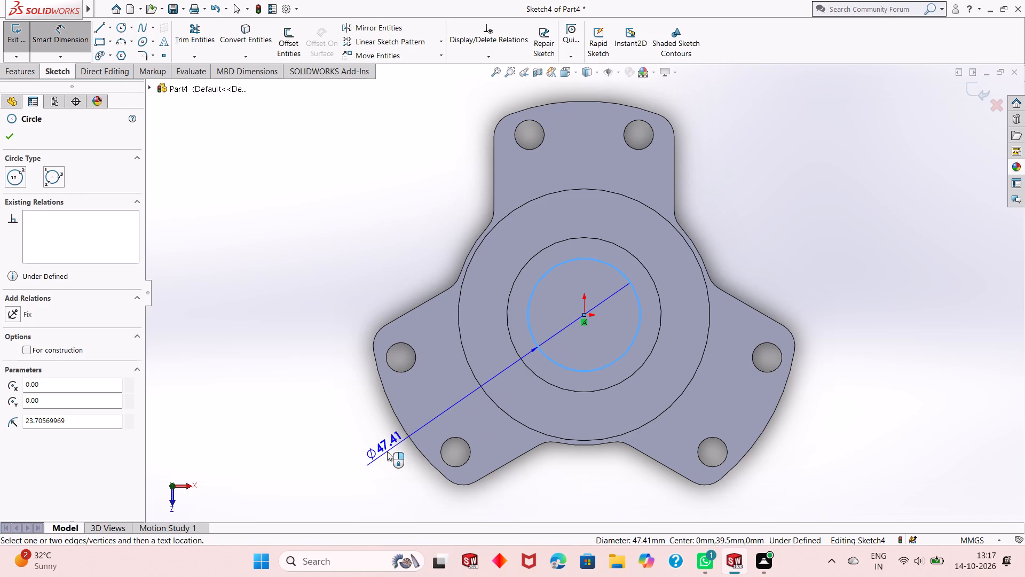
{"action": "left_click", "coordinate": [387, 453]}
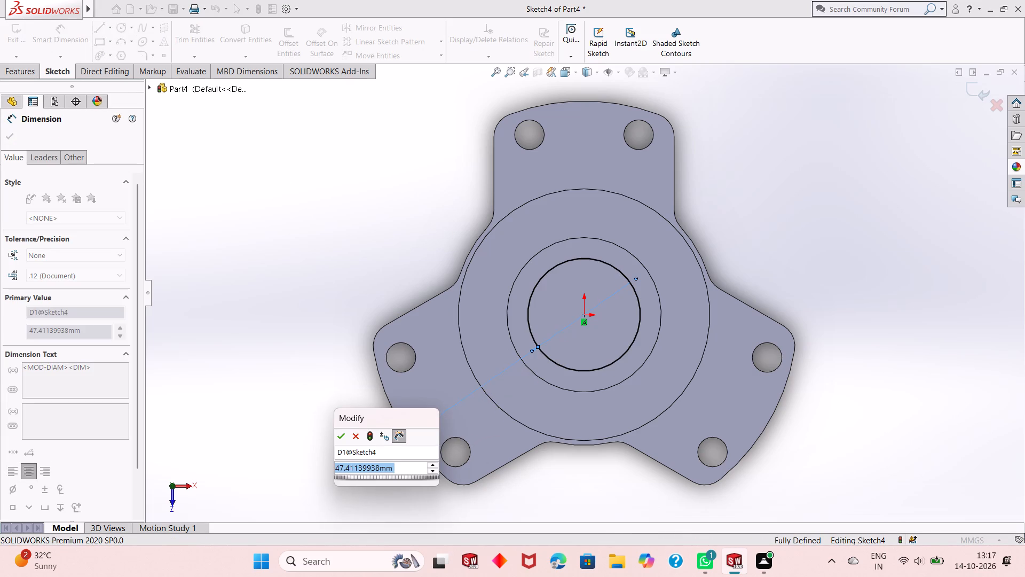
{"action": "type", "text": "50"}
{"action": "key", "text": "Return"}
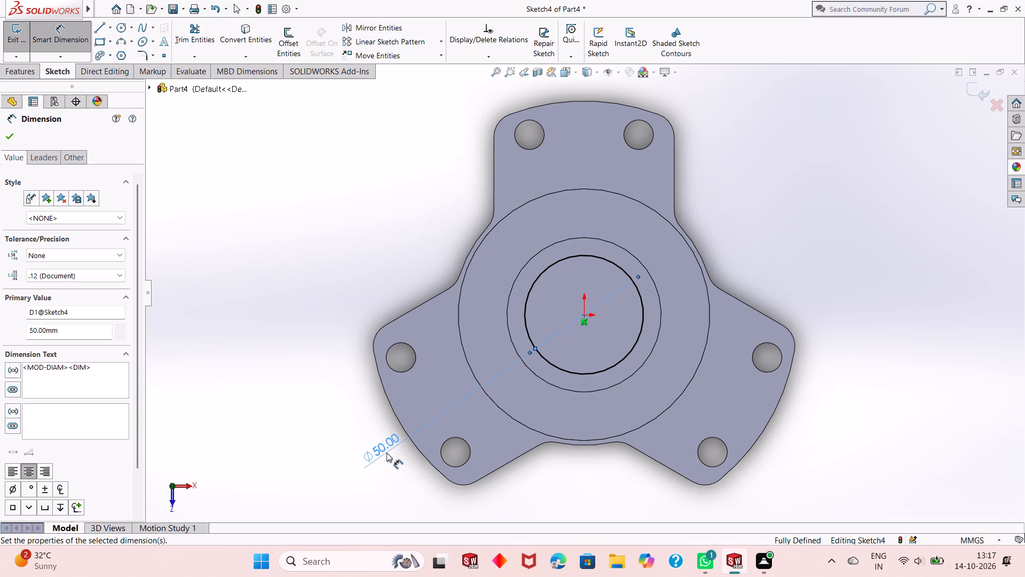
{"action": "key", "text": "Escape"}
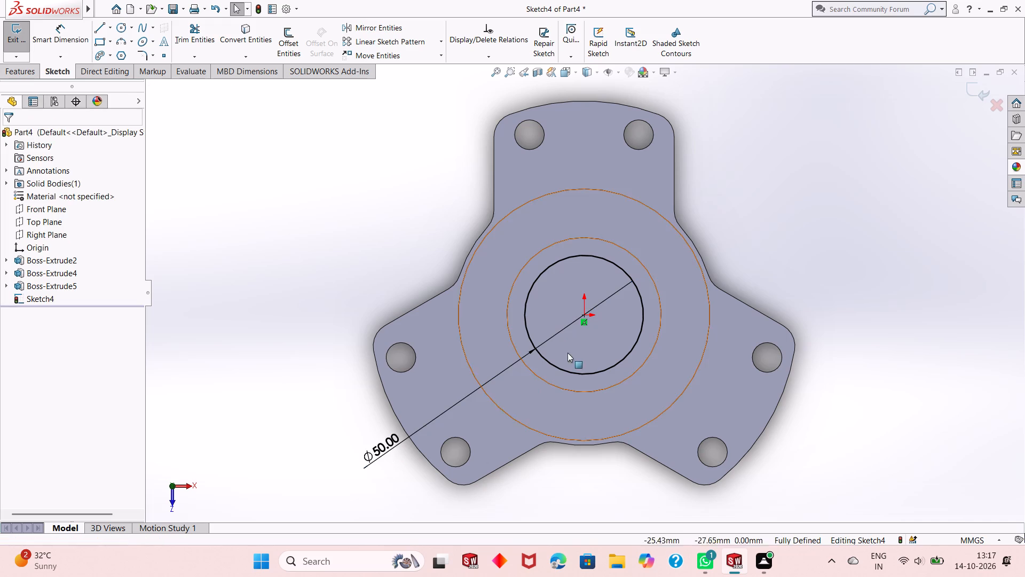
{"action": "left_click", "coordinate": [975, 97]}
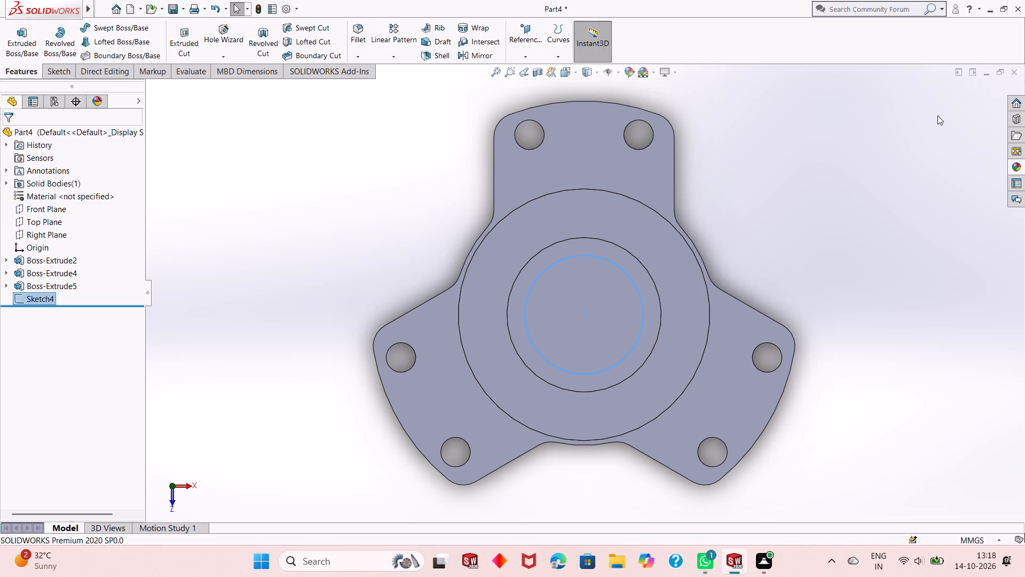
Edit the 65 mm upper boss extrusion and set its Blind depth to 10 mm.
{"action": "left_click", "coordinate": [48, 285]}
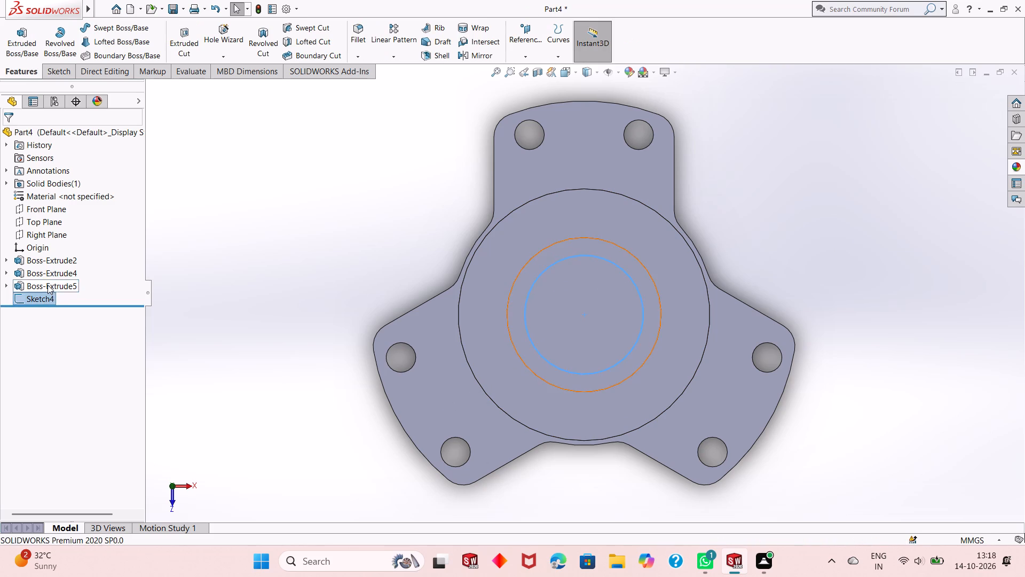
{"action": "left_click", "coordinate": [53, 253]}
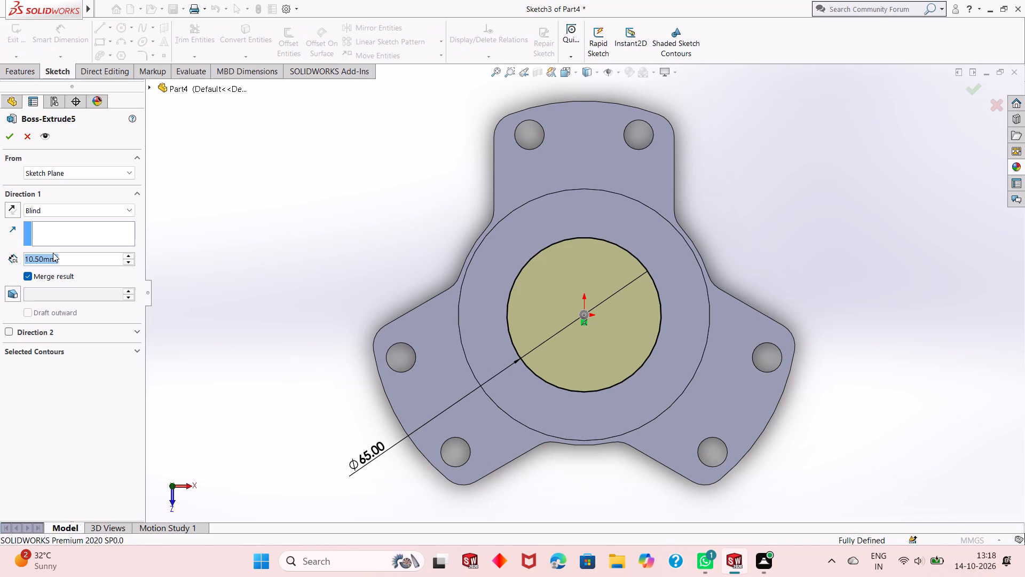
{"action": "type", "text": "10"}
{"action": "key", "text": "Return"}
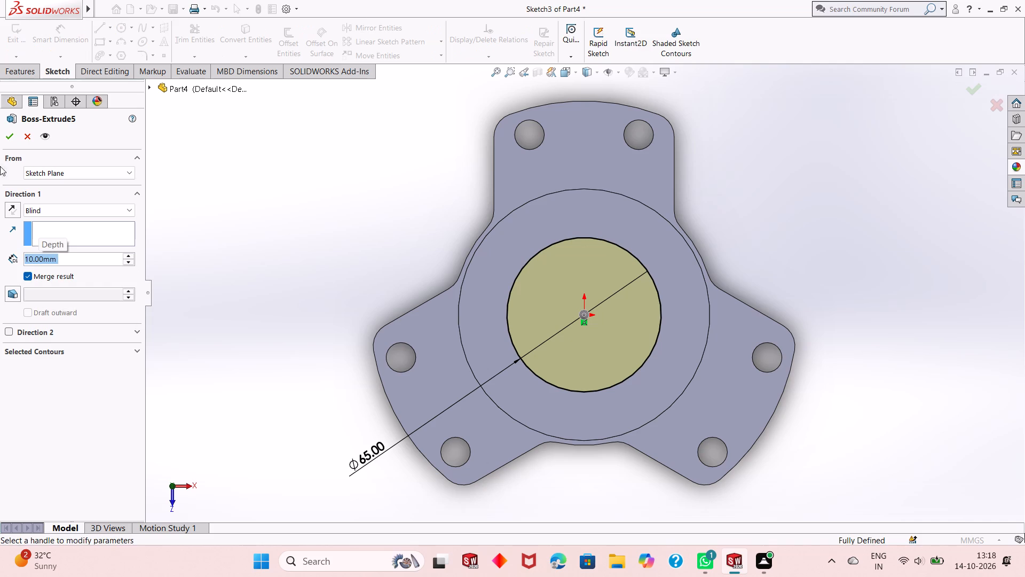
{"action": "left_click", "coordinate": [6, 131]}
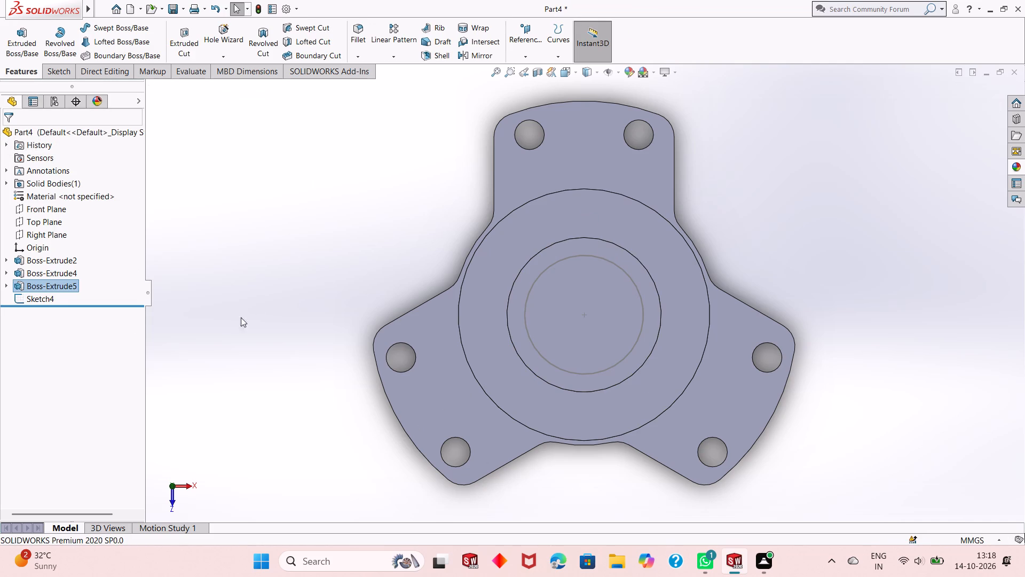
Reopen the 50 mm circle sketch and make a Blind Extruded Cut 10.5 mm deep into the upper boss.
{"action": "left_click", "coordinate": [50, 298]}
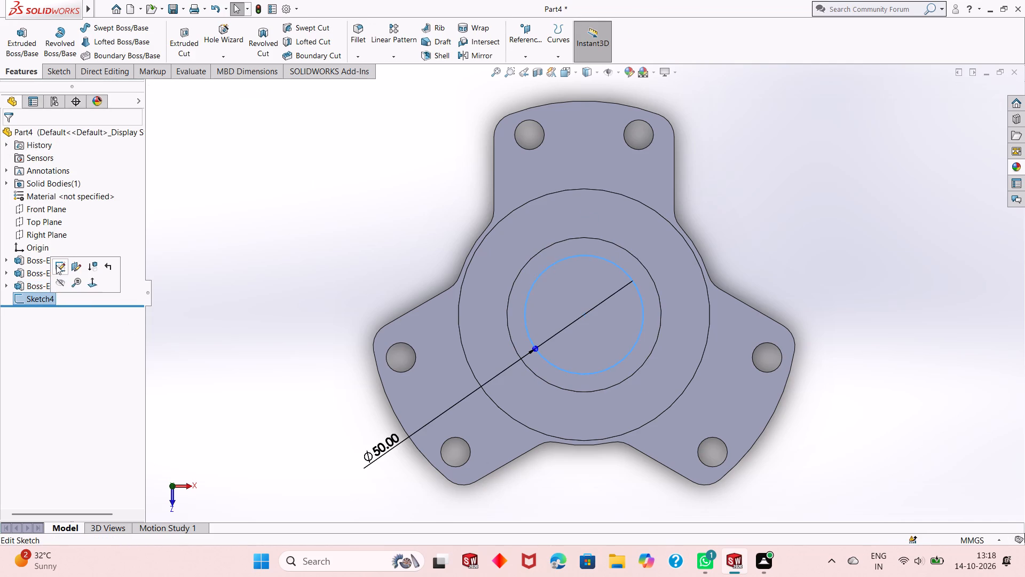
{"action": "left_click", "coordinate": [57, 267]}
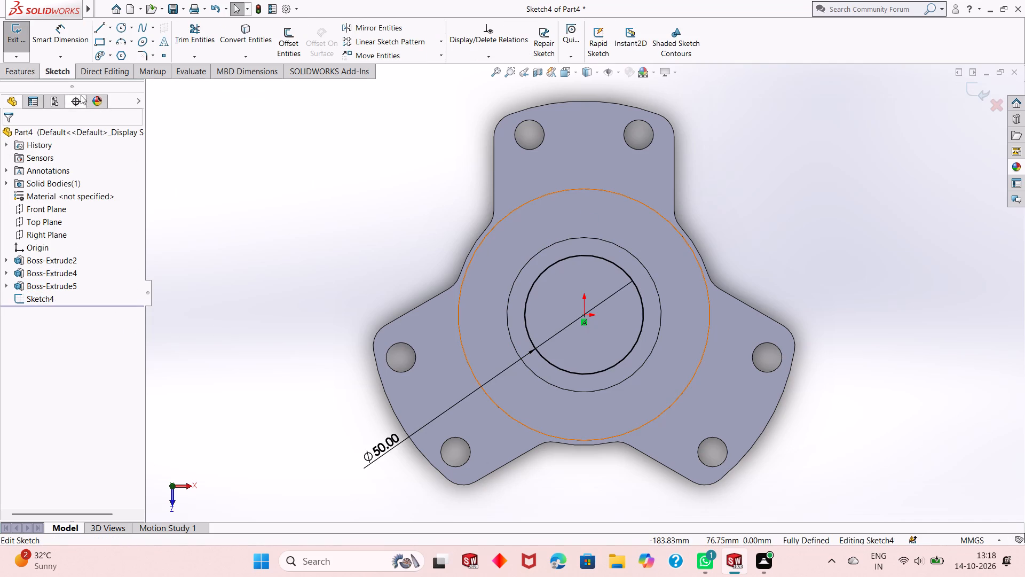
{"action": "left_click", "coordinate": [11, 66]}
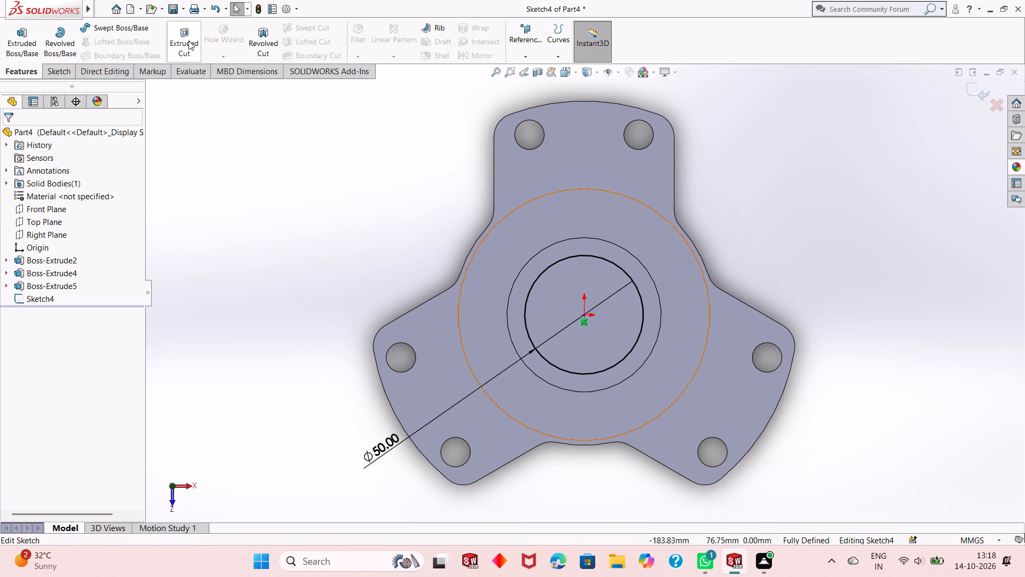
{"action": "left_click", "coordinate": [187, 41]}
{"action": "middle_click_drag", "start_coordinate": [332, 293], "coordinate": [348, 119]}
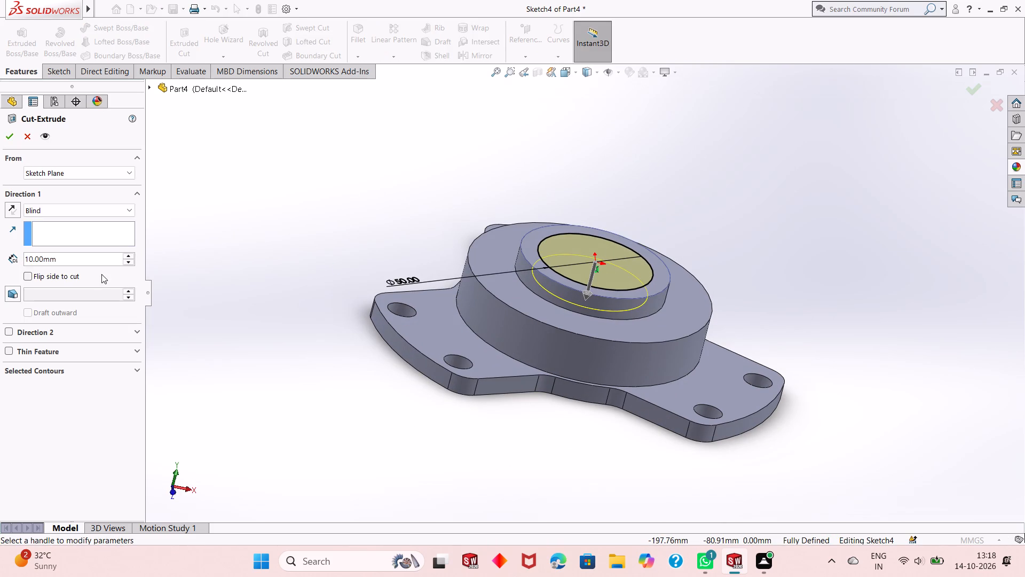
{"action": "left_click", "coordinate": [66, 261]}
{"action": "left_click", "coordinate": [66, 261]}
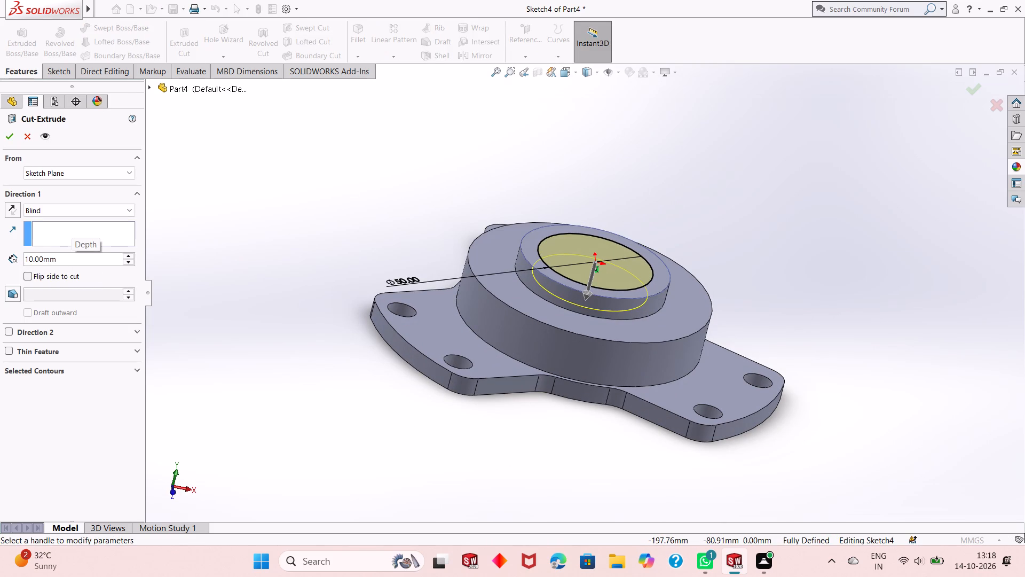
{"action": "left_click", "coordinate": [67, 260]}
{"action": "type", "text": "10.5"}
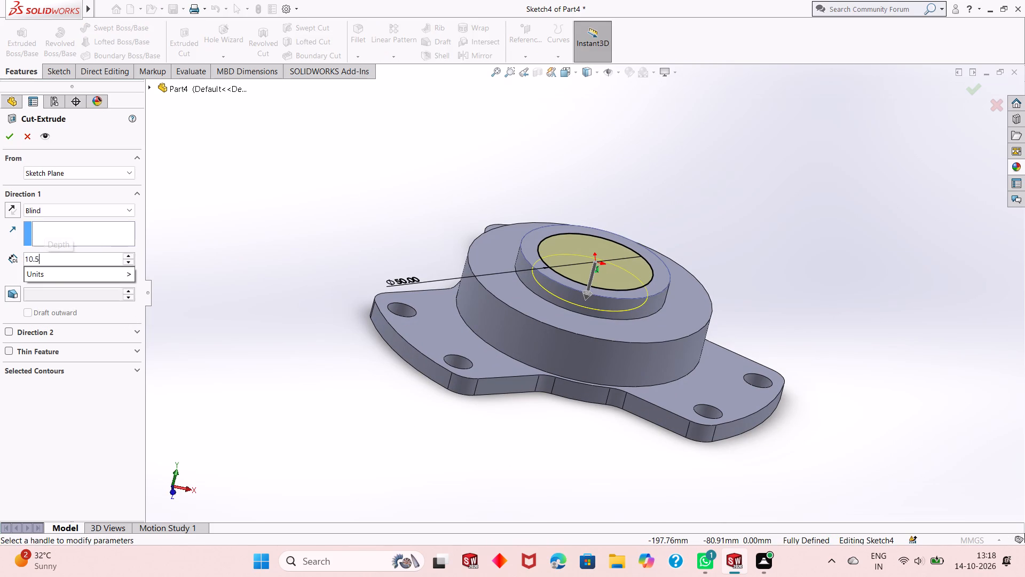
{"action": "key", "text": "Return"}
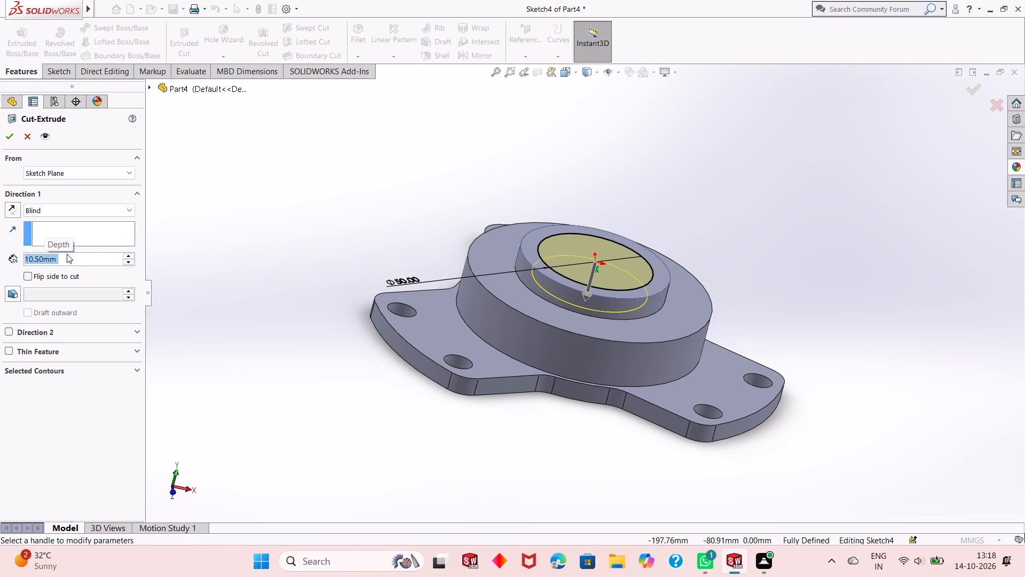
{"action": "left_click", "coordinate": [9, 132]}
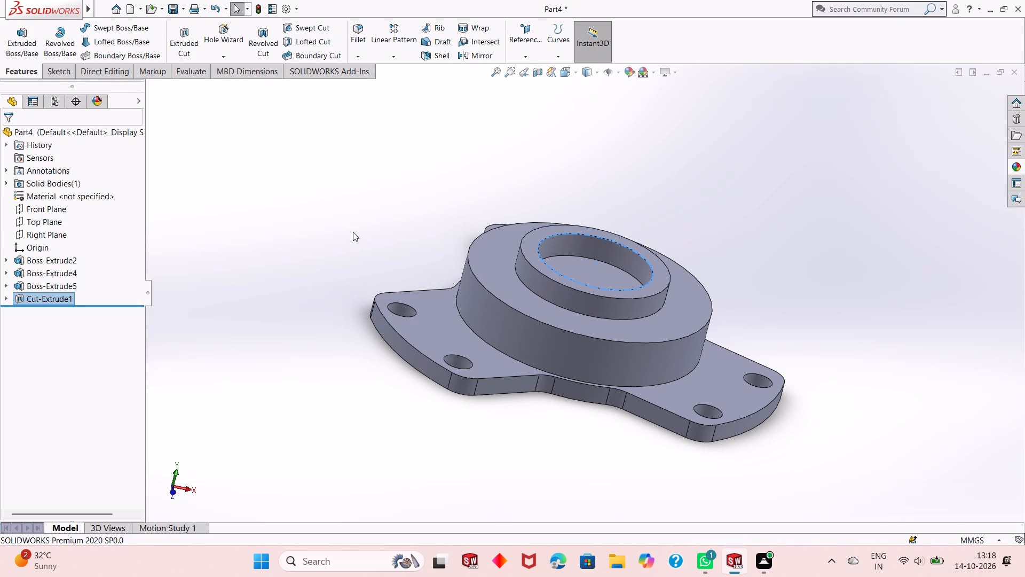
{"action": "left_click", "coordinate": [353, 232]}
{"action": "middle_click_drag", "start_coordinate": [553, 266], "coordinate": [547, 345]}
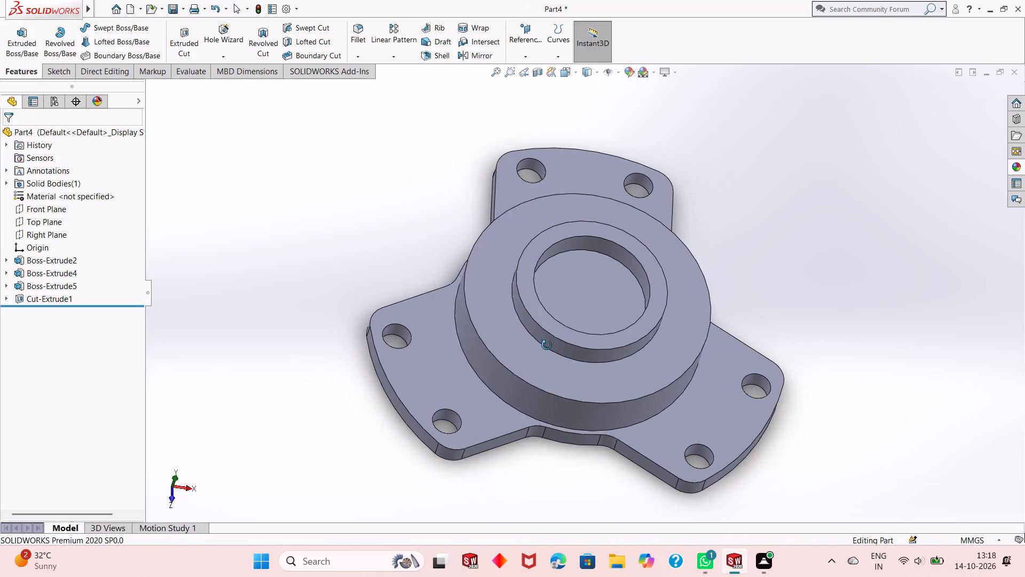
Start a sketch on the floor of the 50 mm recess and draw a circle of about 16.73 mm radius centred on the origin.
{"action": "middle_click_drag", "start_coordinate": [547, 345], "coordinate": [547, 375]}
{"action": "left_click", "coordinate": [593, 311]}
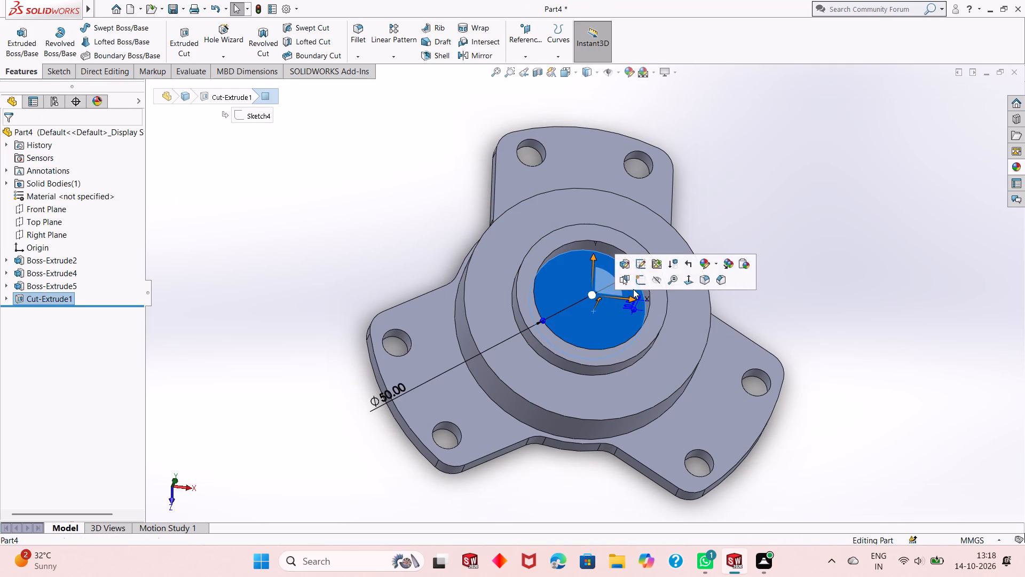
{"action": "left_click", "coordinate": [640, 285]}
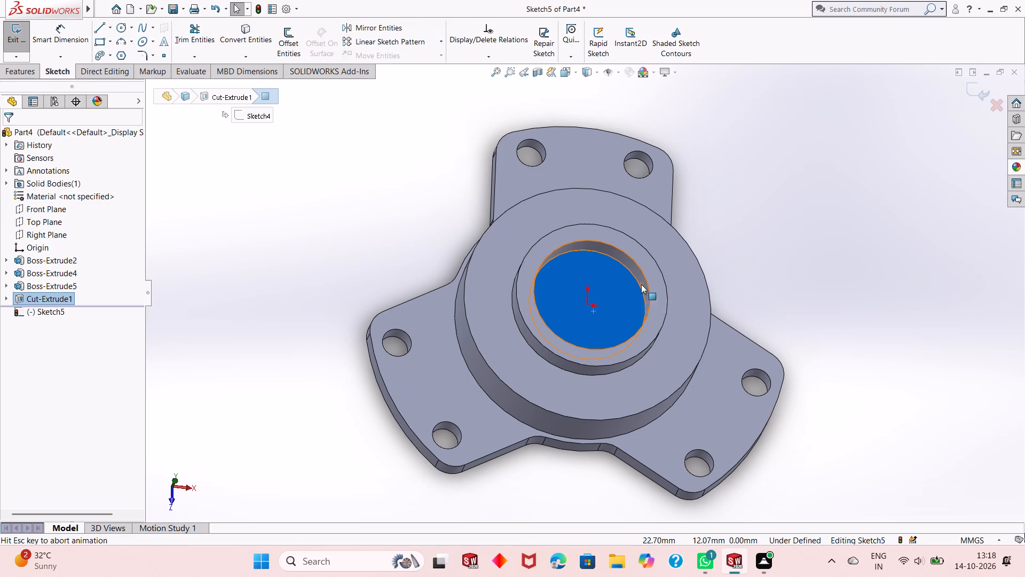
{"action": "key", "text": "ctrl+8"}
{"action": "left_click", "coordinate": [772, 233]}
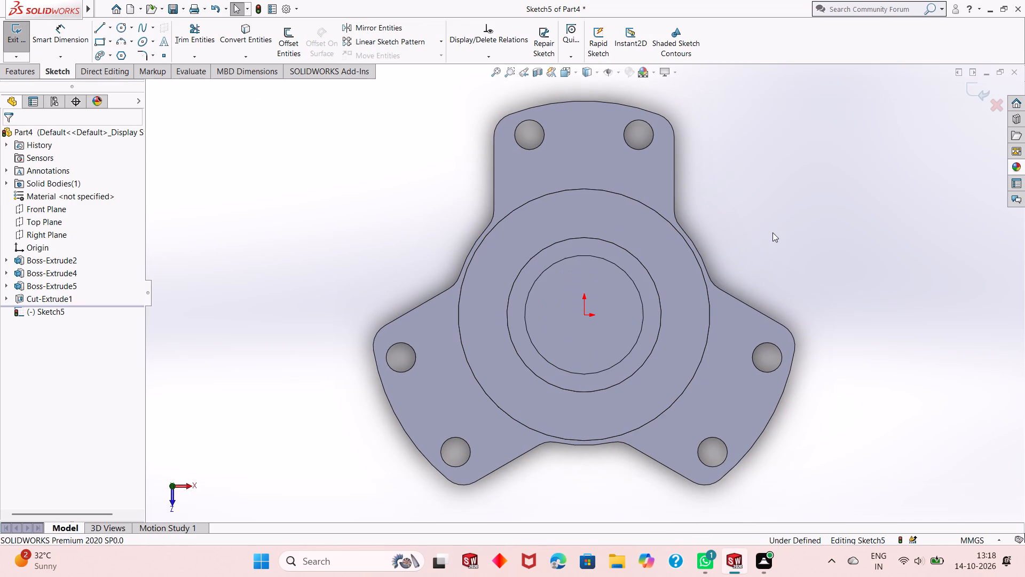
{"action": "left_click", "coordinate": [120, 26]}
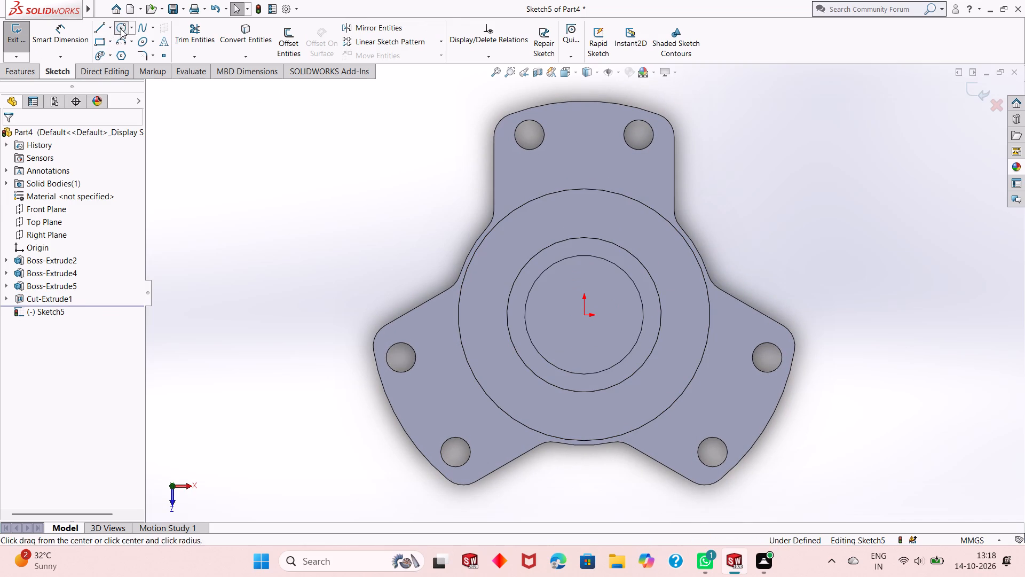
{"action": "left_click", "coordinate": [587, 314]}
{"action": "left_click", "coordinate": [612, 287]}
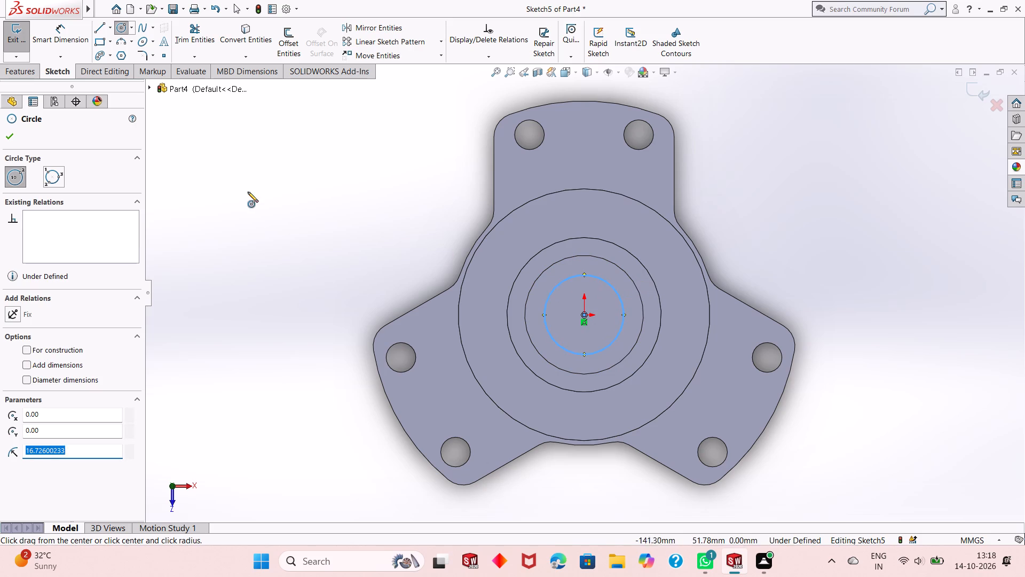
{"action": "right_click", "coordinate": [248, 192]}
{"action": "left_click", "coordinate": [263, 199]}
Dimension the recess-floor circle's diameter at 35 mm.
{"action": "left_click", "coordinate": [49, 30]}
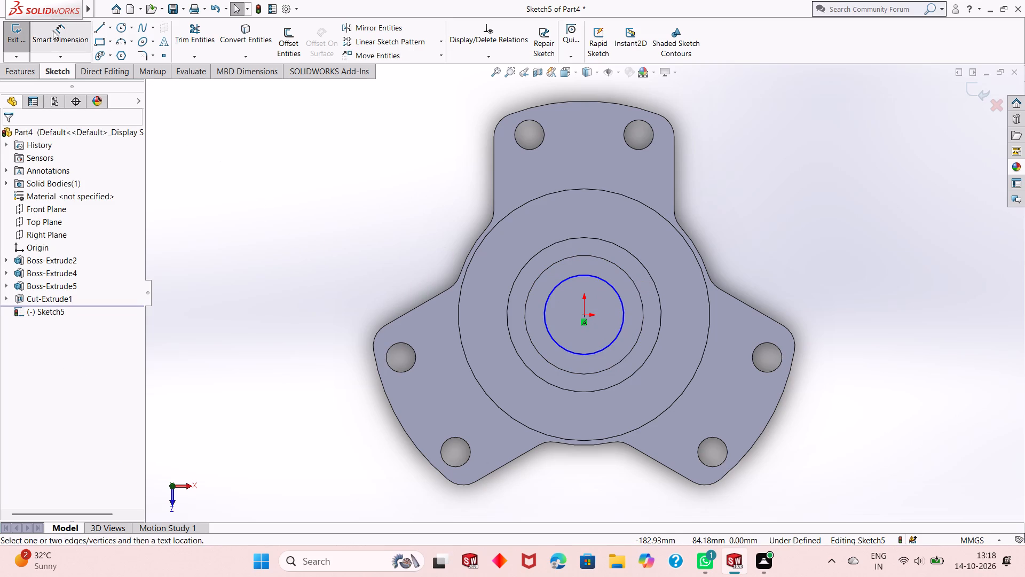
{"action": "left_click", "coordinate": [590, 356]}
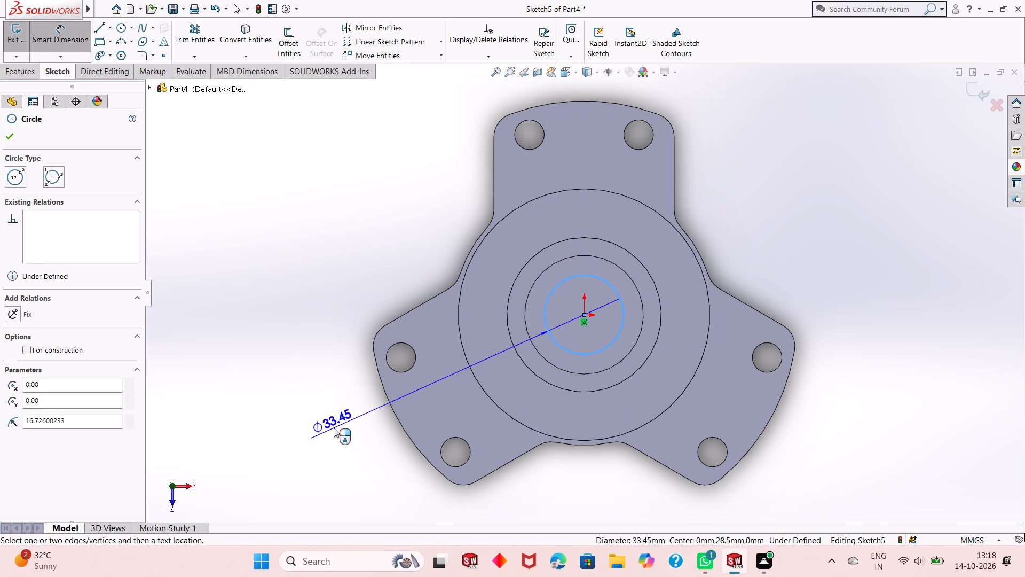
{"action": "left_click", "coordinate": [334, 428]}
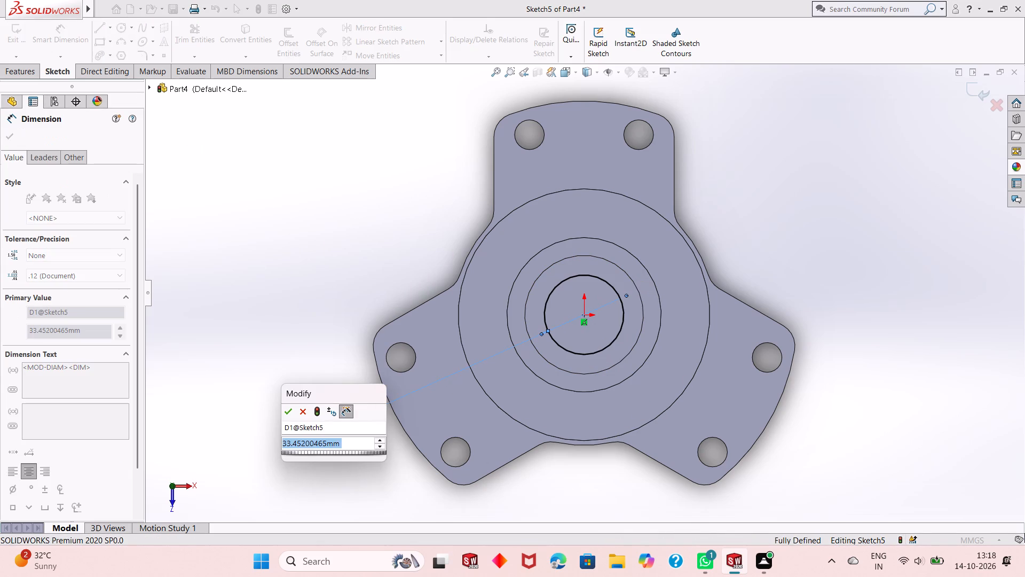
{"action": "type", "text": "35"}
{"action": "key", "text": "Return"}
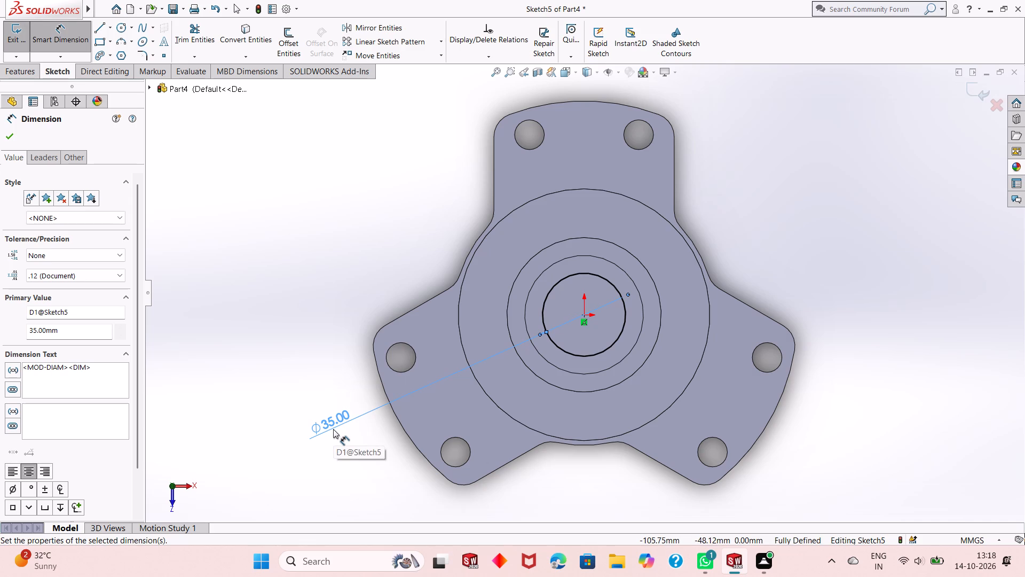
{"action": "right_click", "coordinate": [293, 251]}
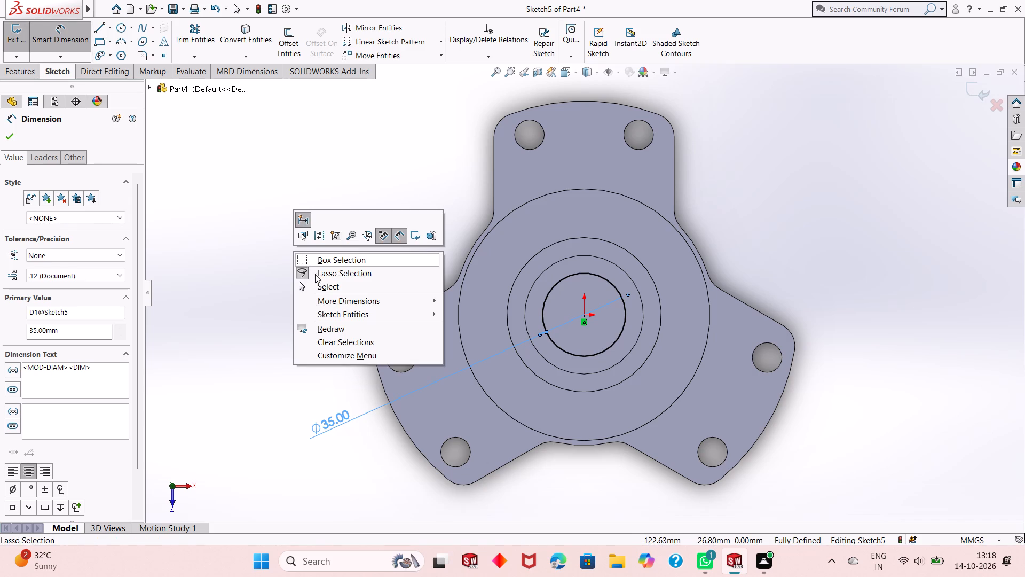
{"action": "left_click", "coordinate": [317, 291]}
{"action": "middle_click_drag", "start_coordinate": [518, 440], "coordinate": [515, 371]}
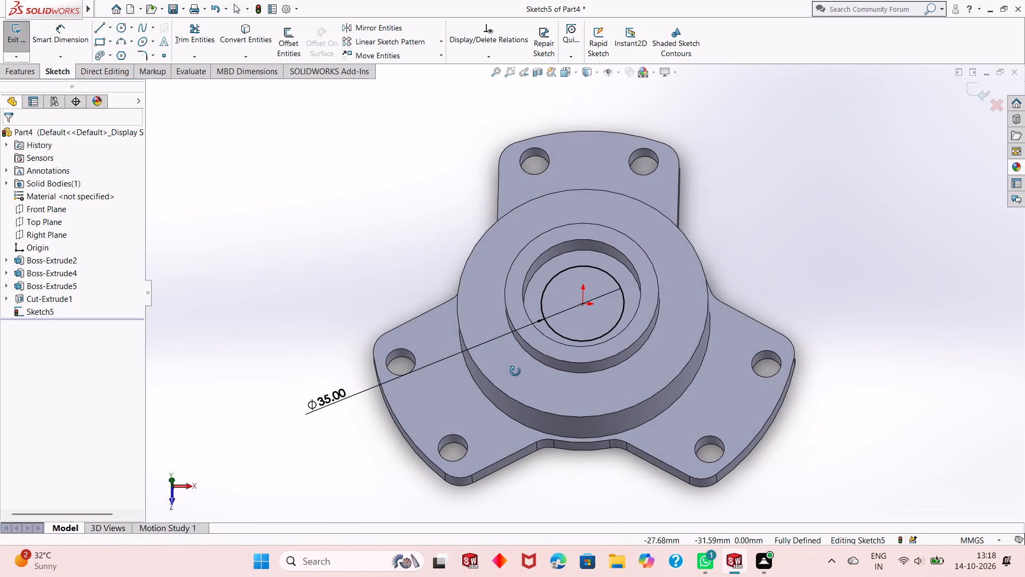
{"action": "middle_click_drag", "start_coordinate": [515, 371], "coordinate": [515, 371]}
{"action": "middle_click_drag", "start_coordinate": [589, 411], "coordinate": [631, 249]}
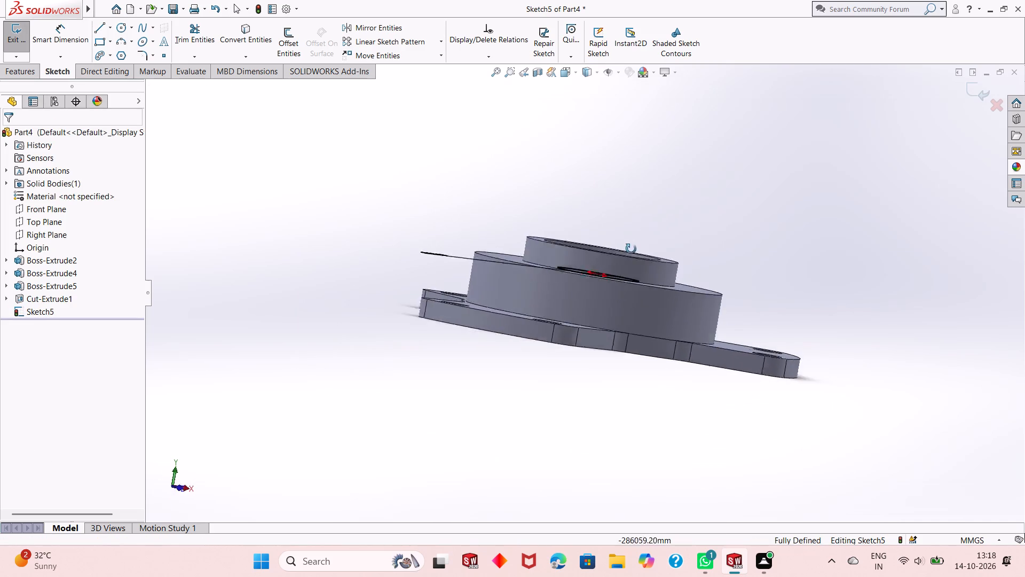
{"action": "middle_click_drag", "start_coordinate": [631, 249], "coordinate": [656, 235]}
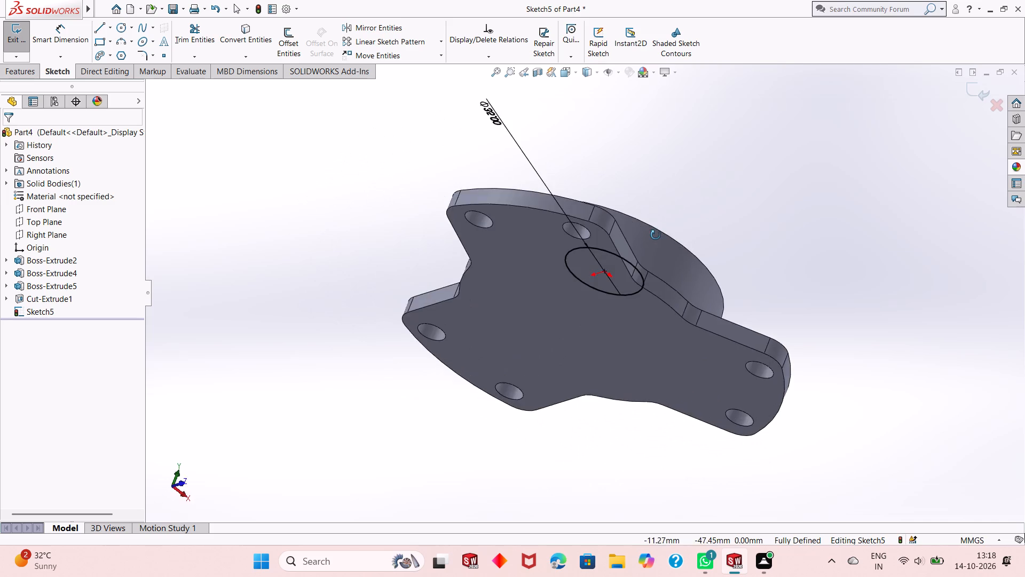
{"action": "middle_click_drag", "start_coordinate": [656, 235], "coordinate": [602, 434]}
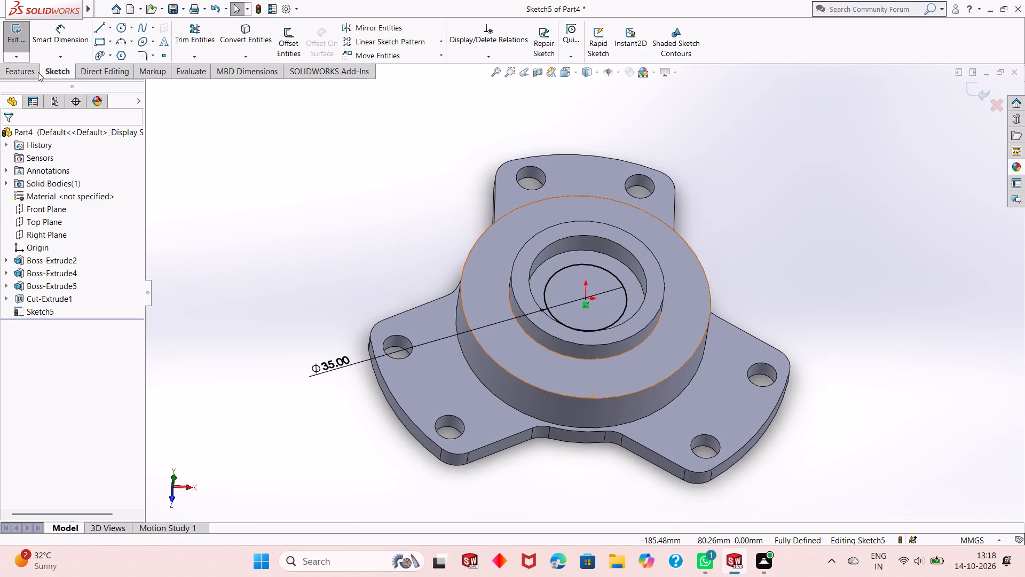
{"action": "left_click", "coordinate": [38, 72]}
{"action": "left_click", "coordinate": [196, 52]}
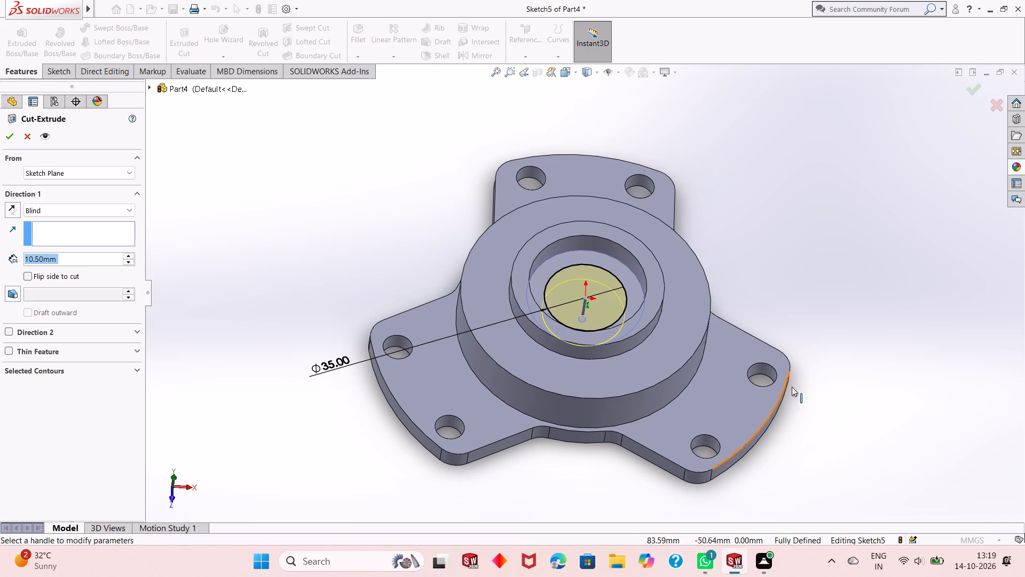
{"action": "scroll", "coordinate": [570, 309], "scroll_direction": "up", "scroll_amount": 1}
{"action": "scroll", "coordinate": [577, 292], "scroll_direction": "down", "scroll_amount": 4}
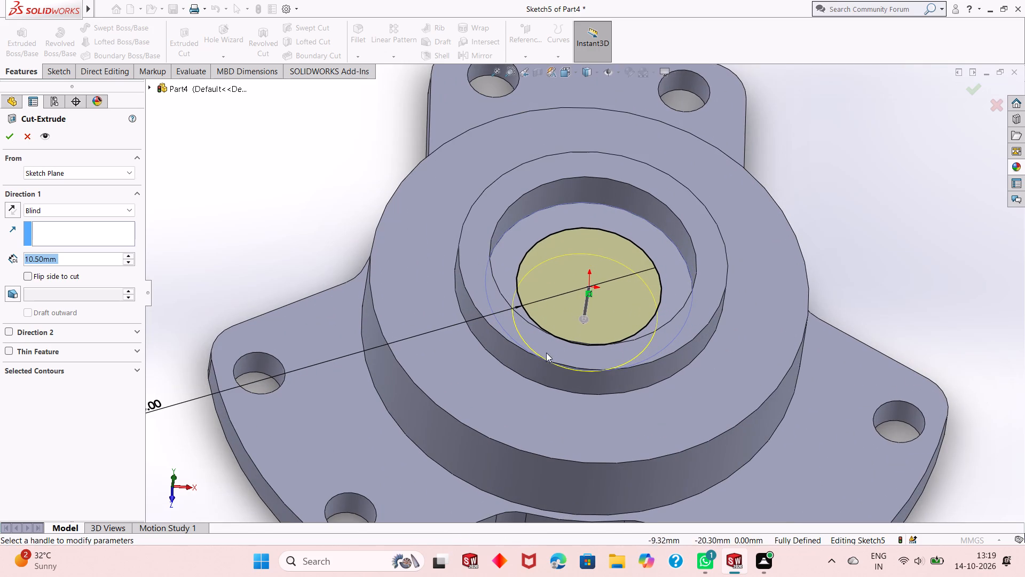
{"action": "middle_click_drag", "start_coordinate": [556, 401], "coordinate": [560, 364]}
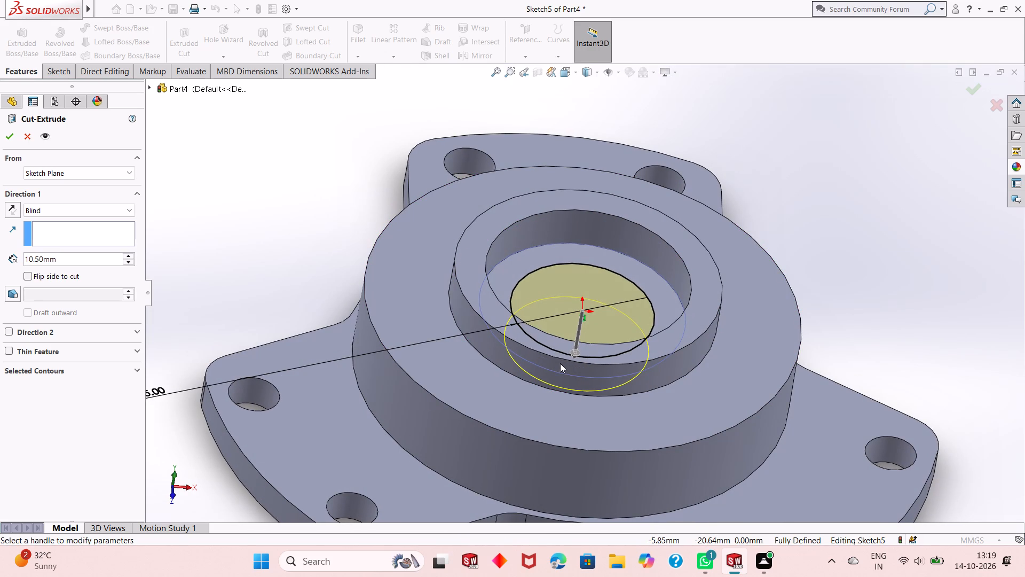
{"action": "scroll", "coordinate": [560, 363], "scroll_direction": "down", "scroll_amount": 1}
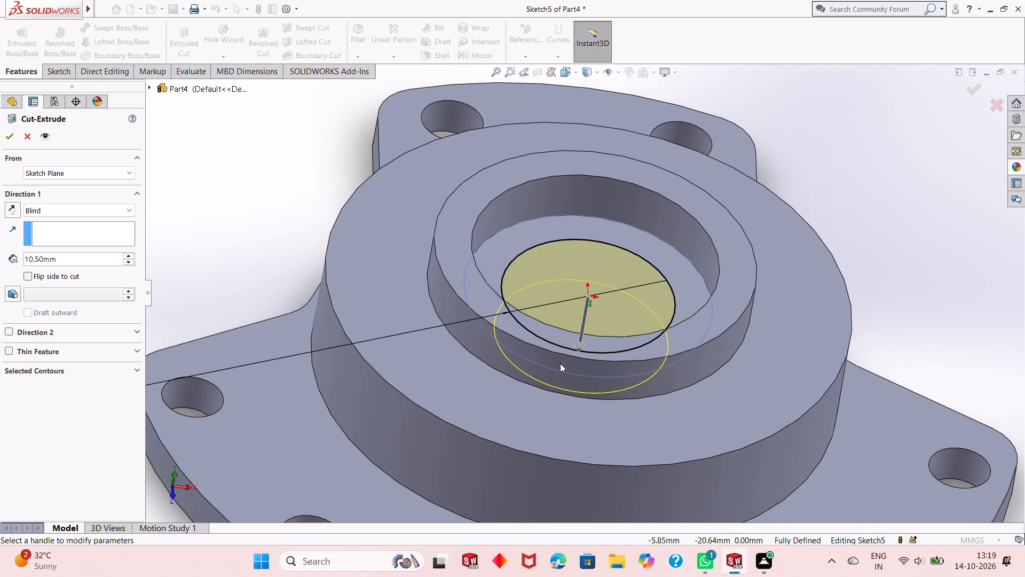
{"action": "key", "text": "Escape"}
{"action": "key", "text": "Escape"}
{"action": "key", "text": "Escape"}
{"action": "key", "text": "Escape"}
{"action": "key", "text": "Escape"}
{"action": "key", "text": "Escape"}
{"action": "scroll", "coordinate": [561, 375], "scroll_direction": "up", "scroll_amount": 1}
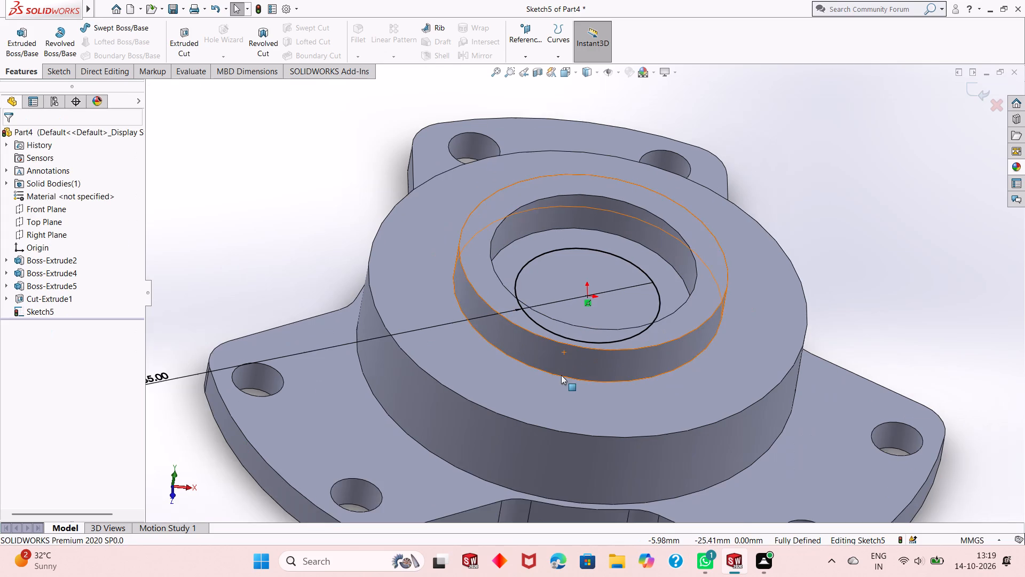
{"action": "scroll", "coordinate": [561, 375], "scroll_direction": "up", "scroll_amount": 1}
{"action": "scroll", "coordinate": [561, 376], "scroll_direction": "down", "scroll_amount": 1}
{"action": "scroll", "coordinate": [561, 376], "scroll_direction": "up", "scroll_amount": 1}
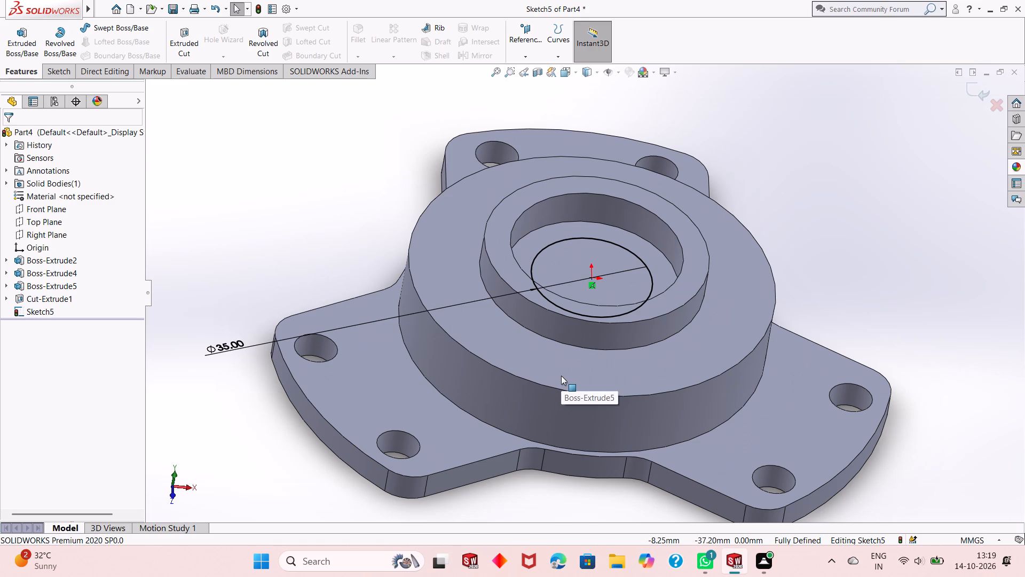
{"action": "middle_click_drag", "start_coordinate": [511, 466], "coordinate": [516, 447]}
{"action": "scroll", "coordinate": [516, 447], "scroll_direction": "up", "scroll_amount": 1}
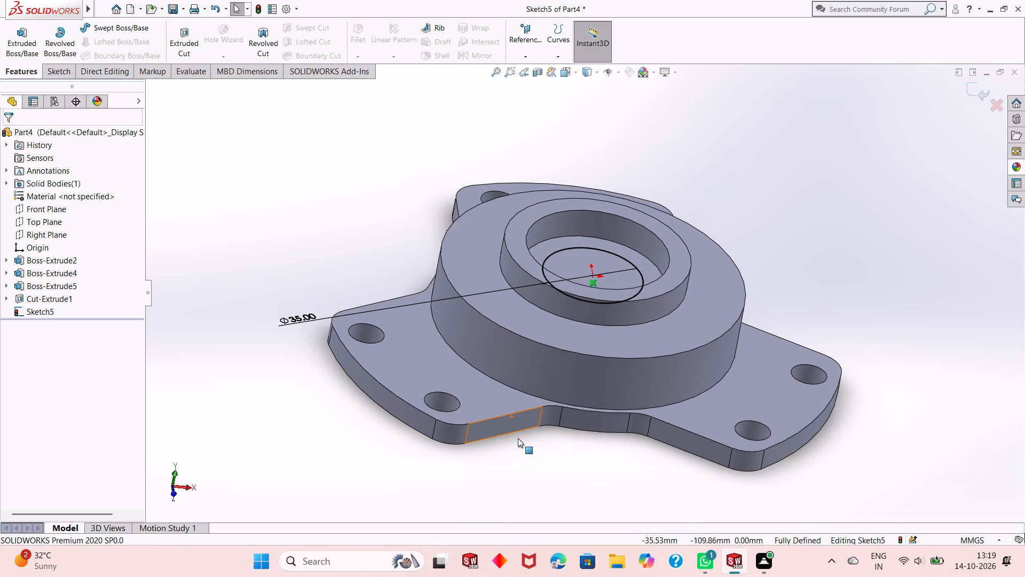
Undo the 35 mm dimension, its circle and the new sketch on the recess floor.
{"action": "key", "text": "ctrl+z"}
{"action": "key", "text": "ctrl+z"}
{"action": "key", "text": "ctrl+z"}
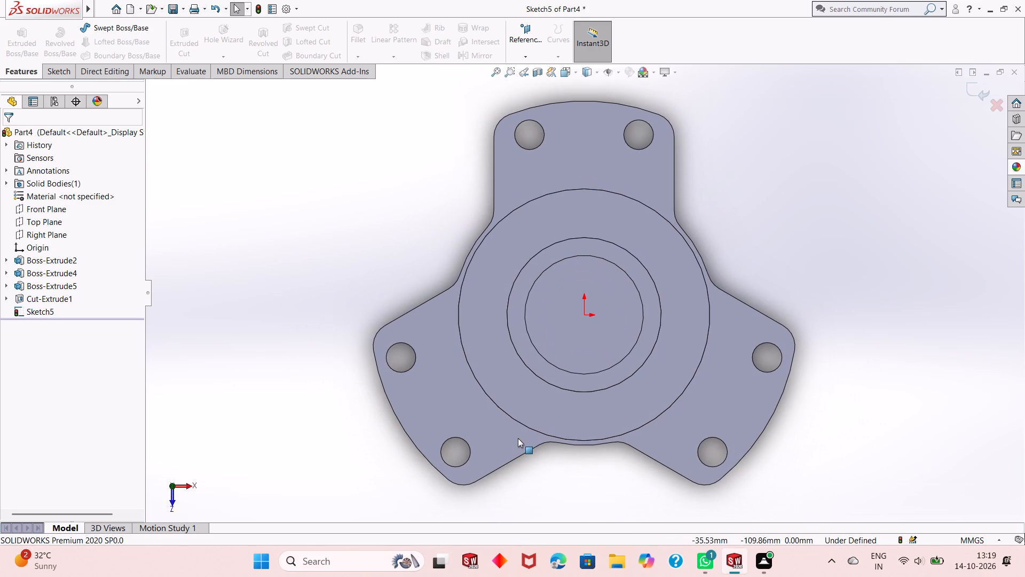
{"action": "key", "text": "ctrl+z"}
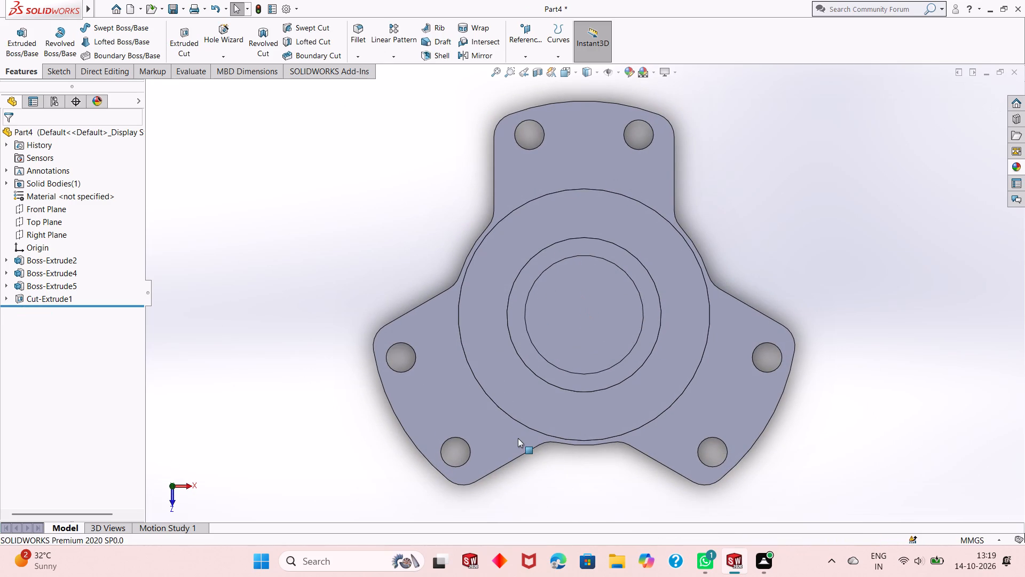
Start a sketch on the underside of the three-lug plate and draw a circle of about 33.62 mm radius centred on the origin.
{"action": "middle_click_drag", "start_coordinate": [619, 432], "coordinate": [620, 335]}
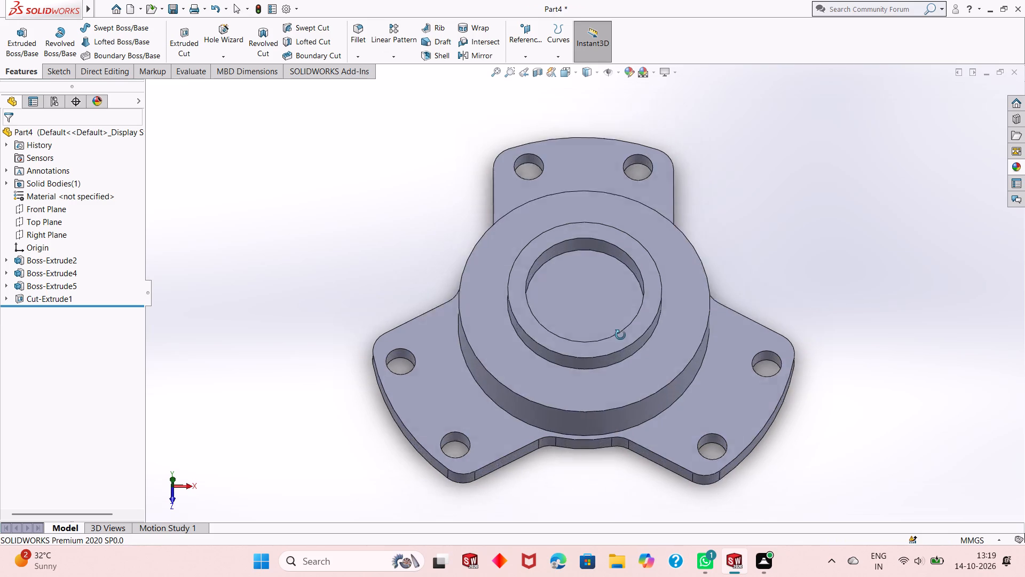
{"action": "middle_click_drag", "start_coordinate": [620, 335], "coordinate": [620, 307]}
{"action": "middle_click_drag", "start_coordinate": [605, 470], "coordinate": [596, 243]}
{"action": "left_click", "coordinate": [599, 306]}
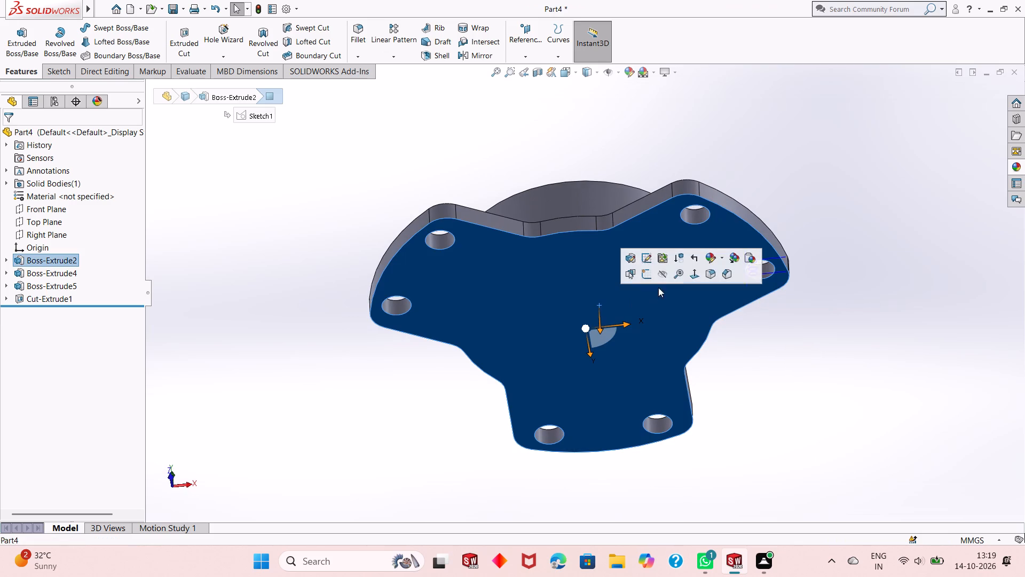
{"action": "left_click", "coordinate": [643, 277]}
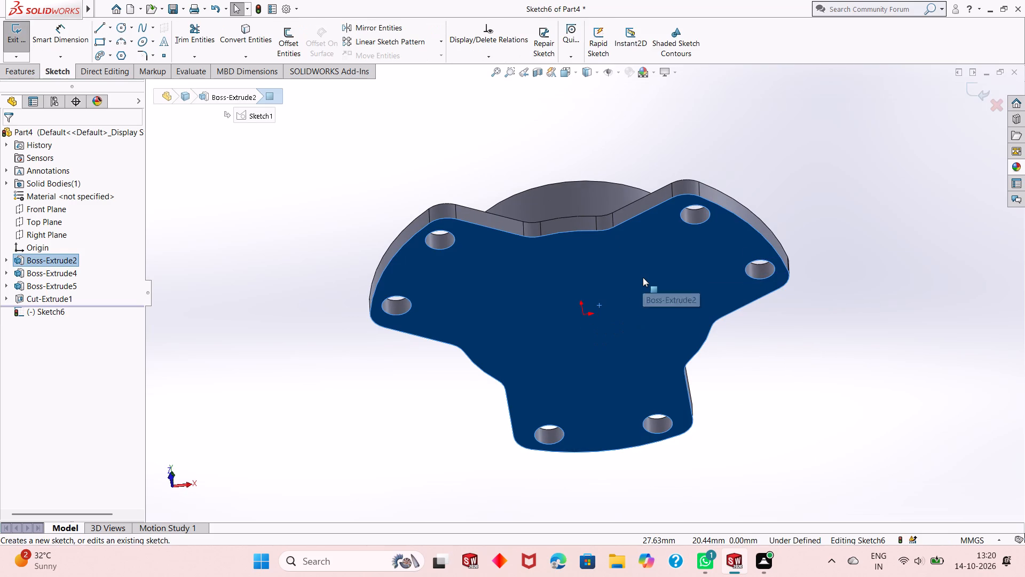
{"action": "key", "text": "ctrl+8"}
{"action": "left_click", "coordinate": [277, 302]}
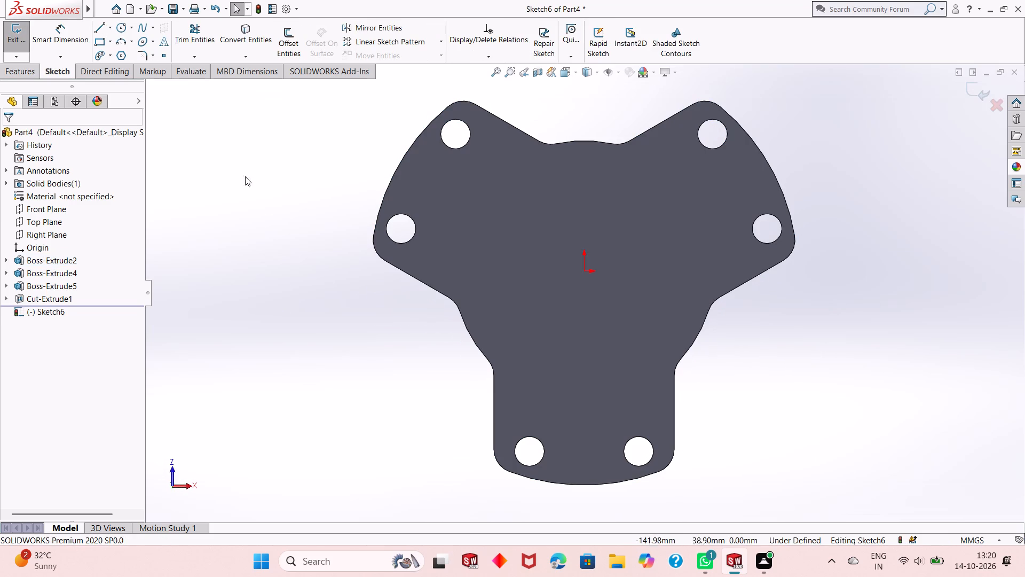
{"action": "left_click", "coordinate": [126, 27]}
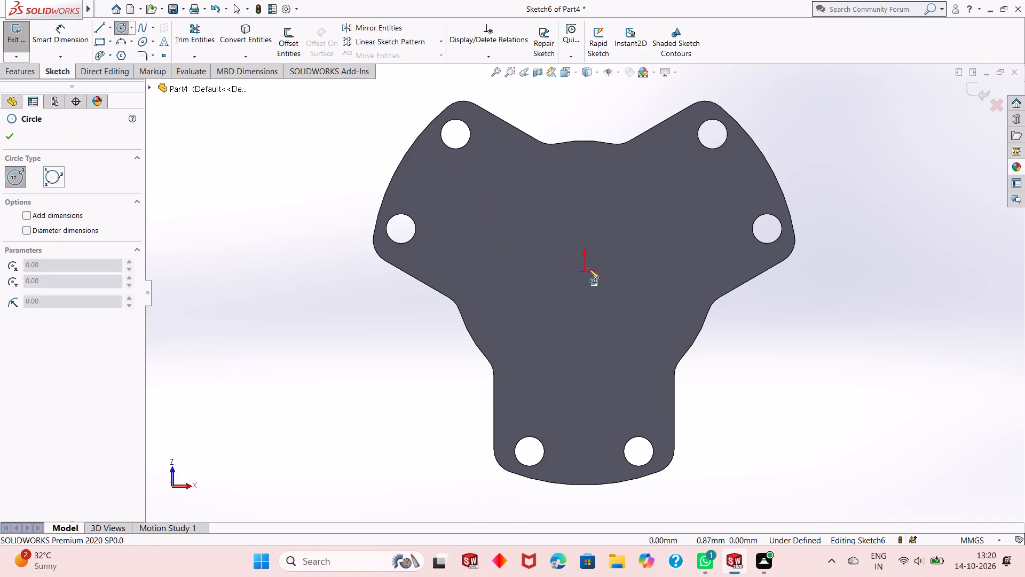
{"action": "left_click", "coordinate": [585, 269]}
{"action": "left_click", "coordinate": [629, 206]}
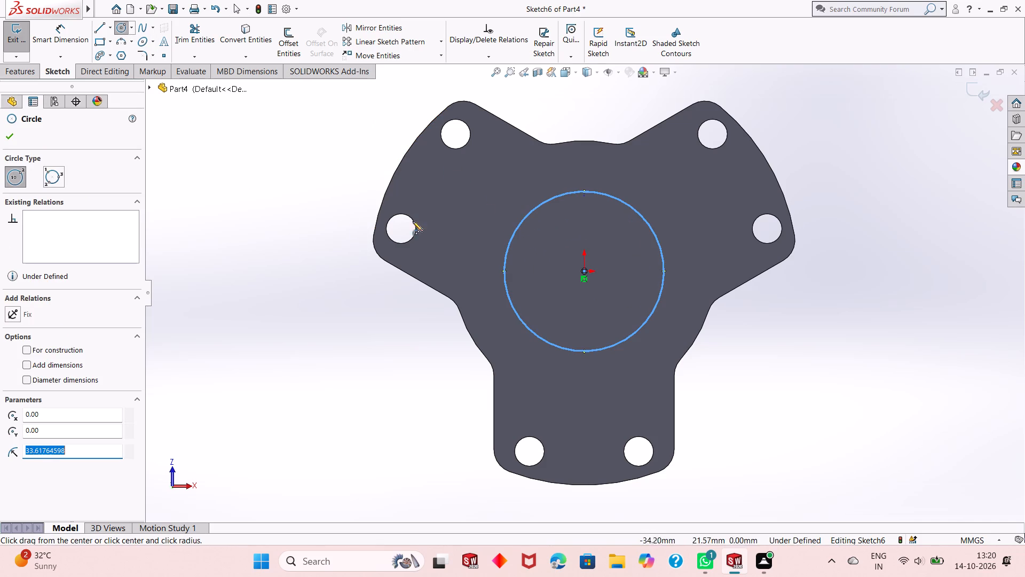
{"action": "right_click", "coordinate": [266, 201]}
{"action": "left_click", "coordinate": [287, 215]}
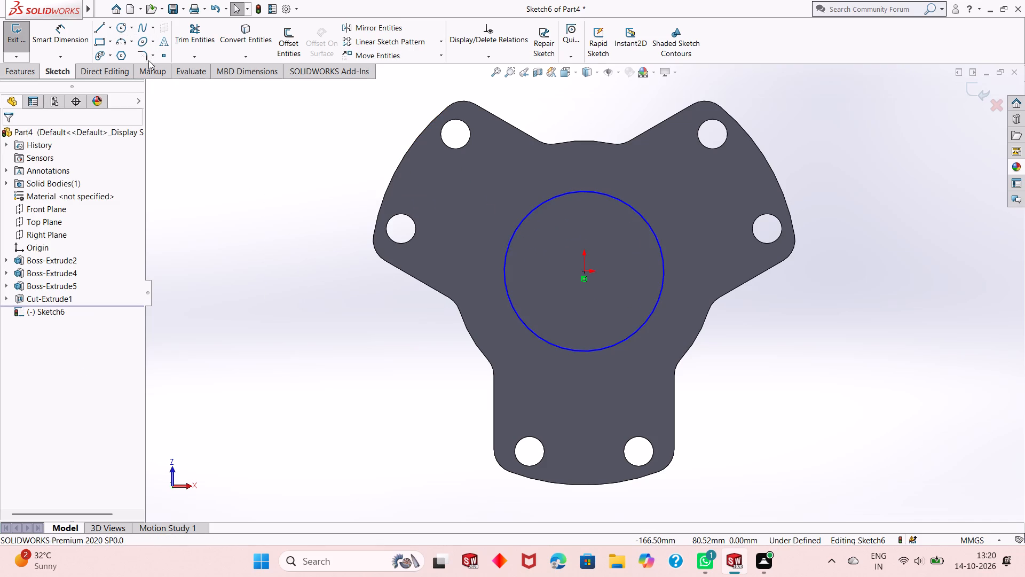
Dimension the underside circle's diameter at 52 mm.
{"action": "left_click", "coordinate": [75, 40]}
{"action": "left_click", "coordinate": [564, 352]}
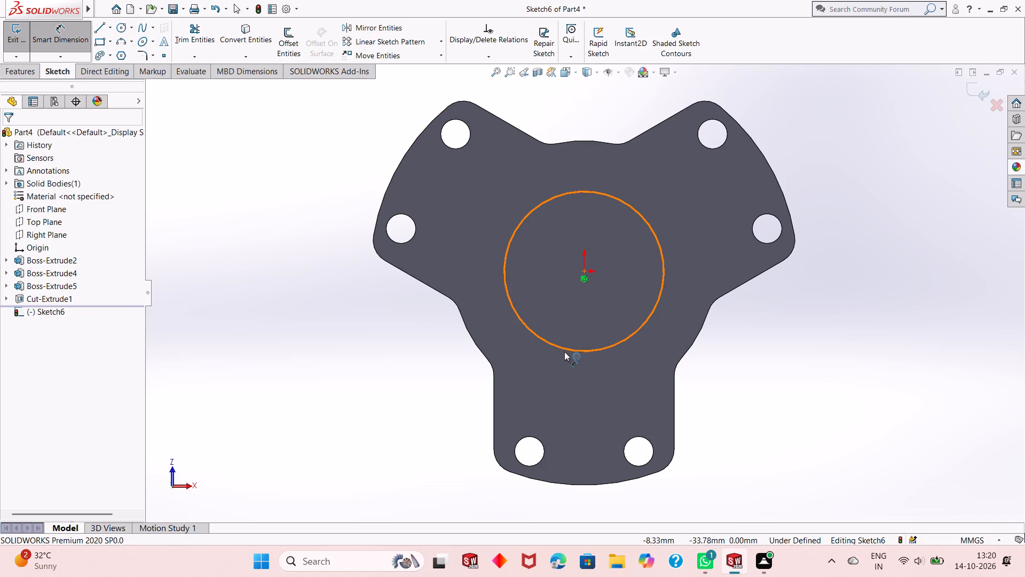
{"action": "left_click_drag", "start_coordinate": [445, 372], "coordinate": [454, 362]}
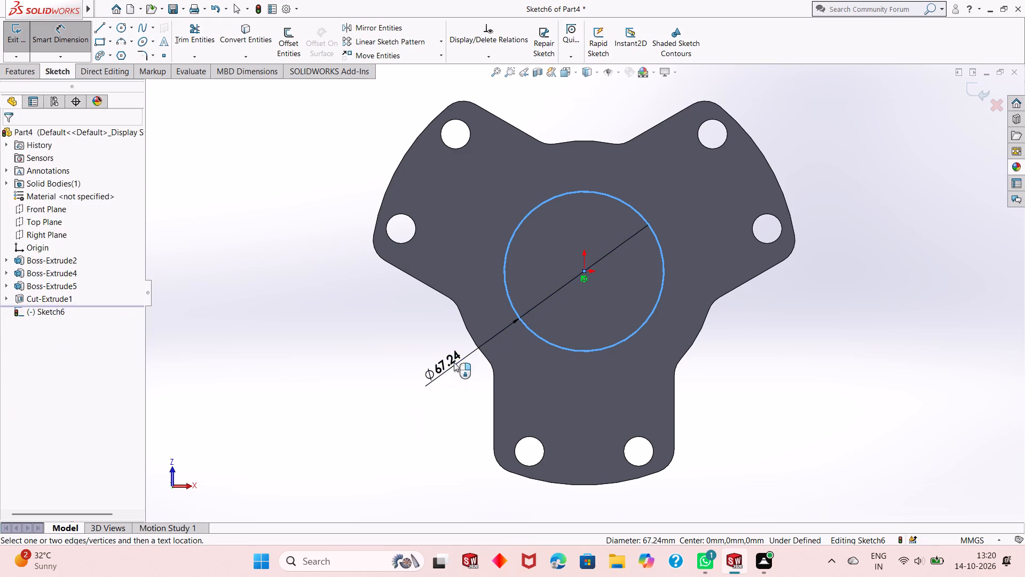
{"action": "left_click_drag", "start_coordinate": [454, 362], "coordinate": [454, 361]}
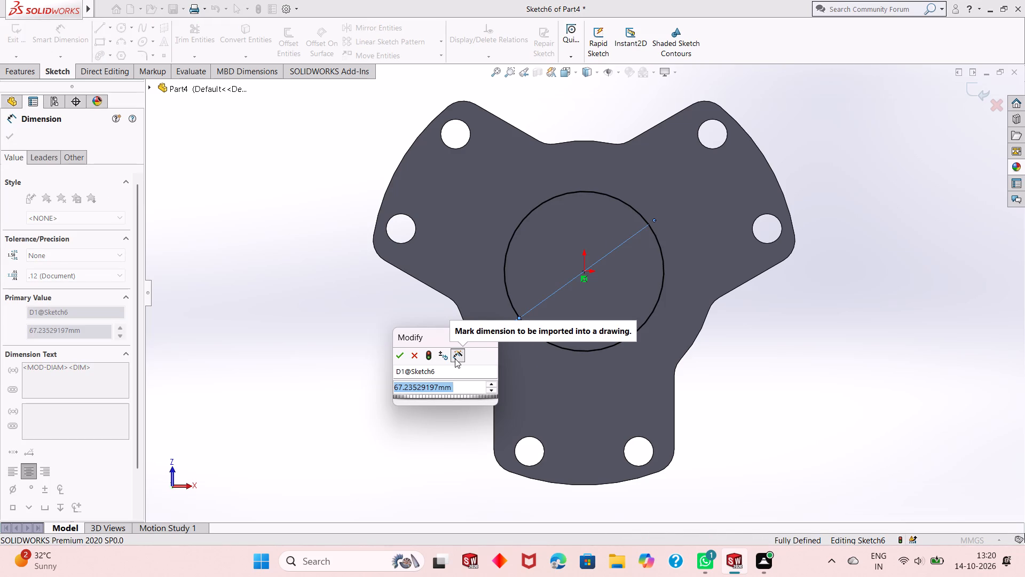
{"action": "type", "text": "52"}
{"action": "key", "text": "Return"}
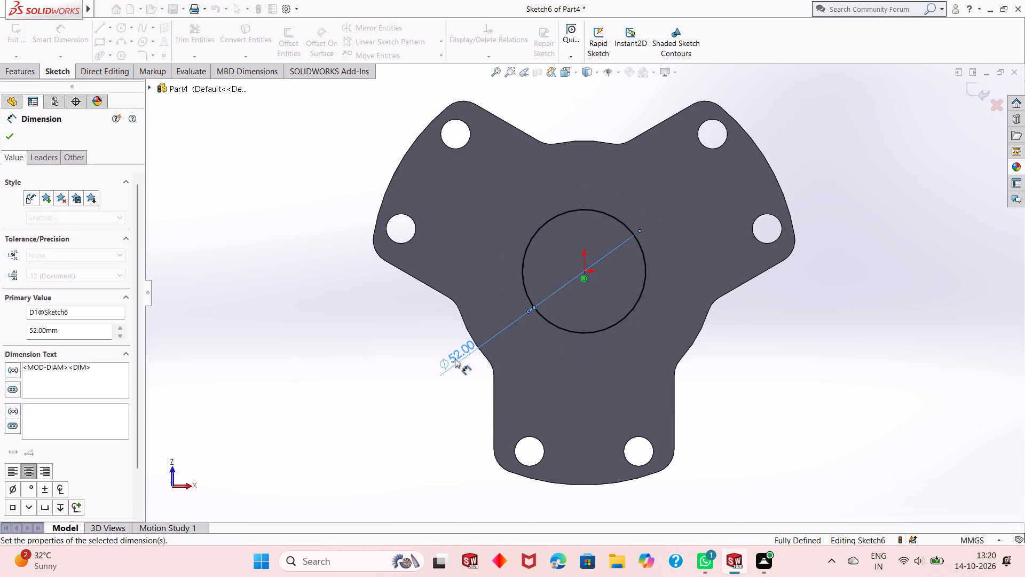
{"action": "right_click", "coordinate": [256, 216]}
{"action": "left_click", "coordinate": [290, 251]}
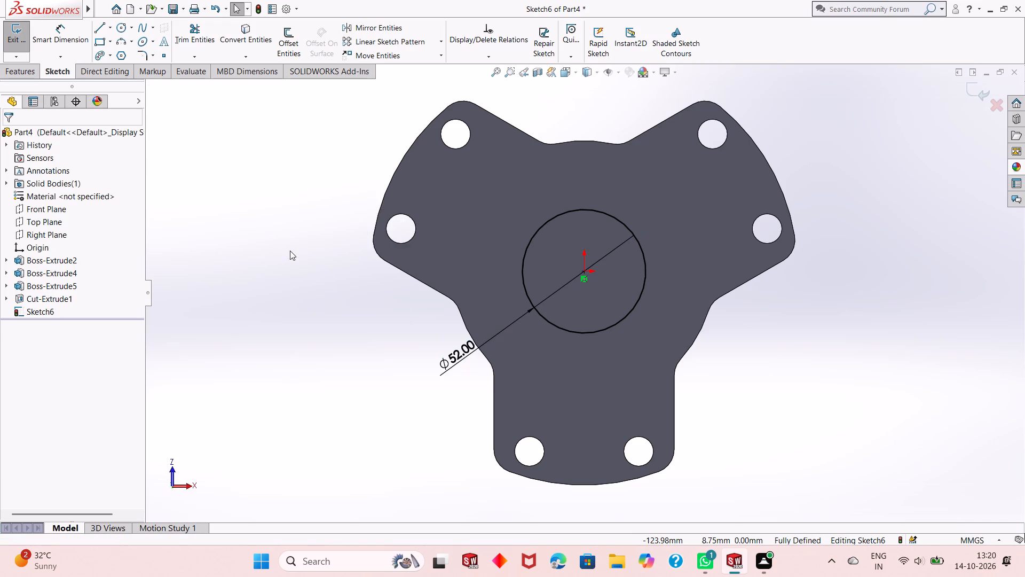
Cut the 52 mm underside circle 16 mm deep into the part as a blind extruded cut.
{"action": "left_click", "coordinate": [25, 79]}
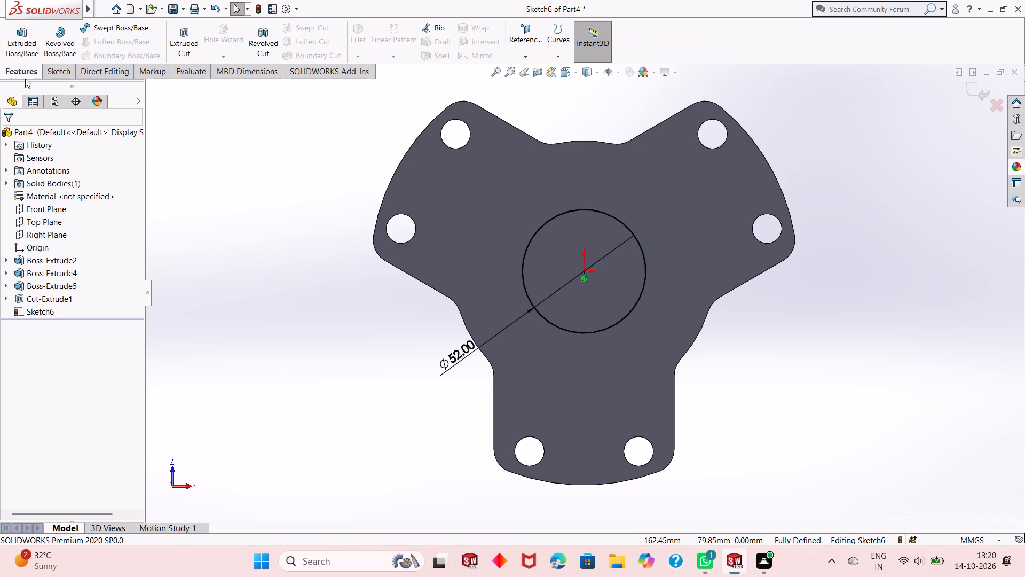
{"action": "left_click", "coordinate": [180, 46]}
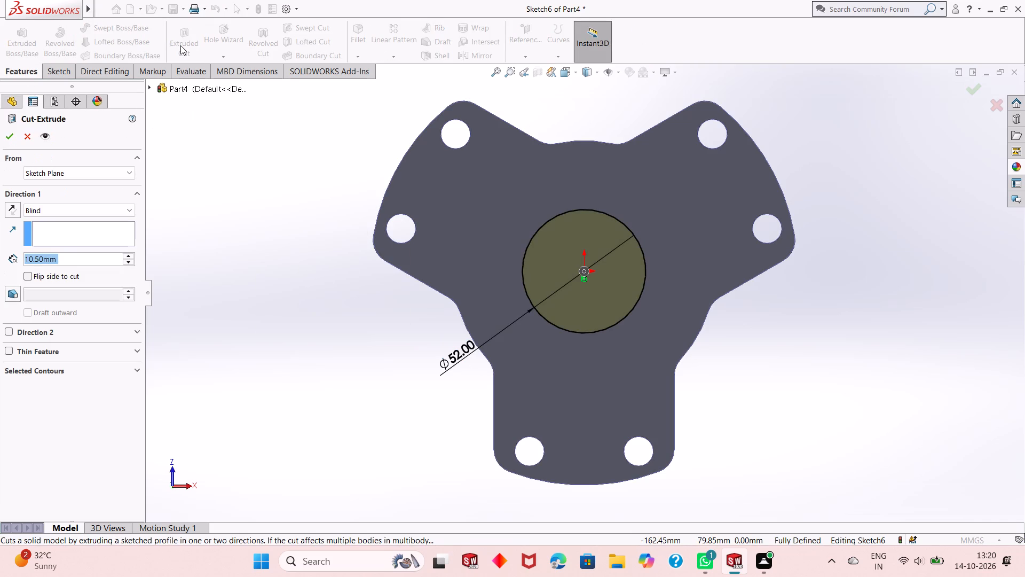
{"action": "type", "text": "16"}
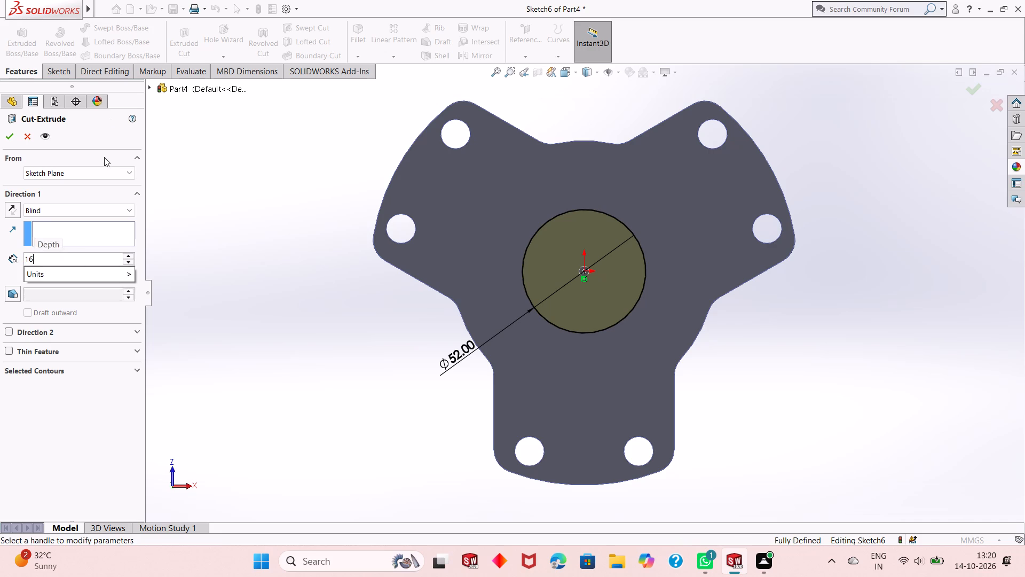
{"action": "key", "text": "Return"}
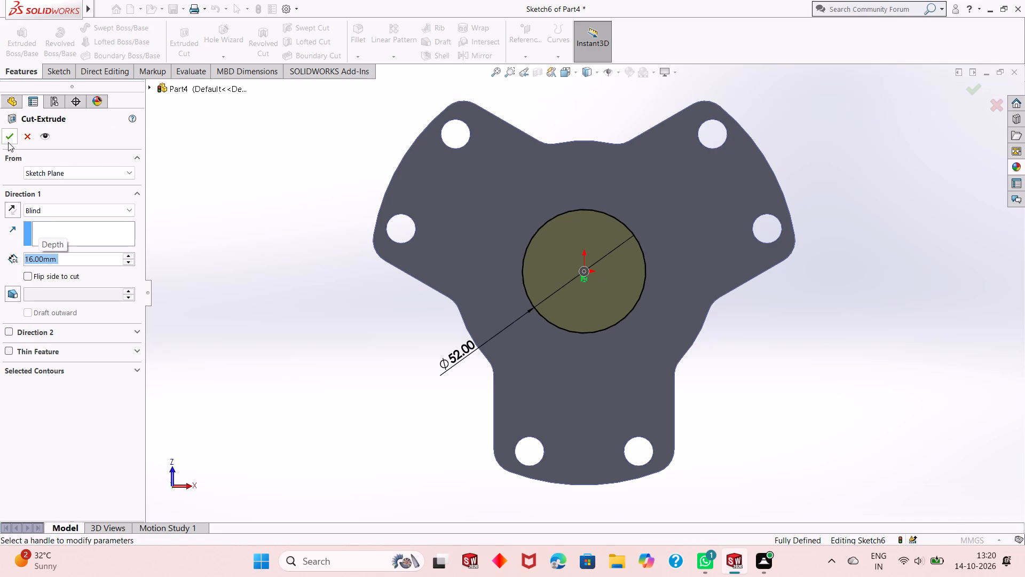
{"action": "left_click", "coordinate": [8, 142]}
{"action": "left_click", "coordinate": [363, 369]}
Start a sketch on the floor of the 52 mm underside recess and draw a circle of about 13.22 mm radius centred on the origin.
{"action": "middle_click_drag", "start_coordinate": [481, 326], "coordinate": [436, 374]}
{"action": "scroll", "coordinate": [600, 277], "scroll_direction": "down", "scroll_amount": 1}
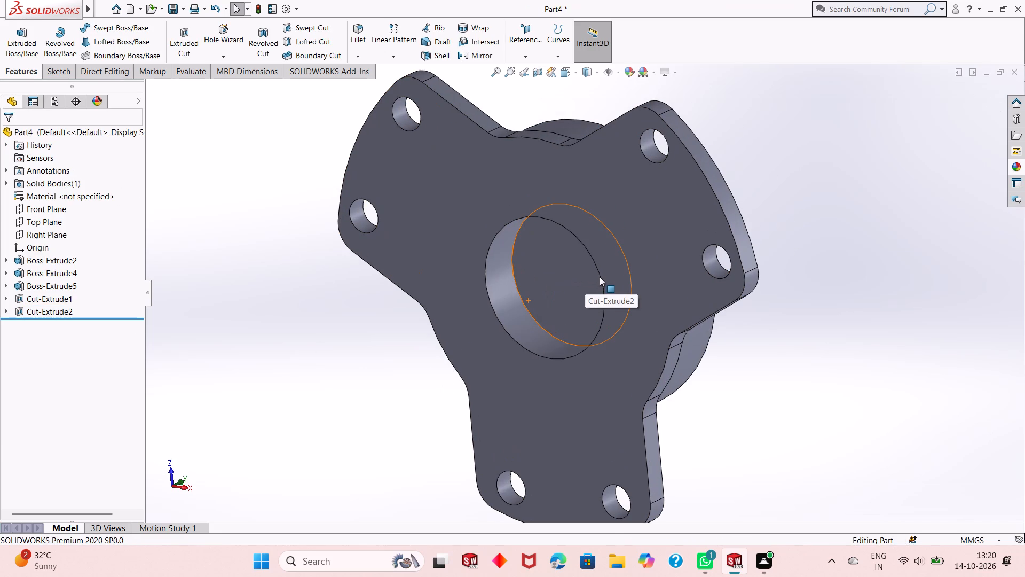
{"action": "middle_click_drag", "start_coordinate": [554, 283], "coordinate": [564, 268]}
{"action": "left_click", "coordinate": [572, 261]}
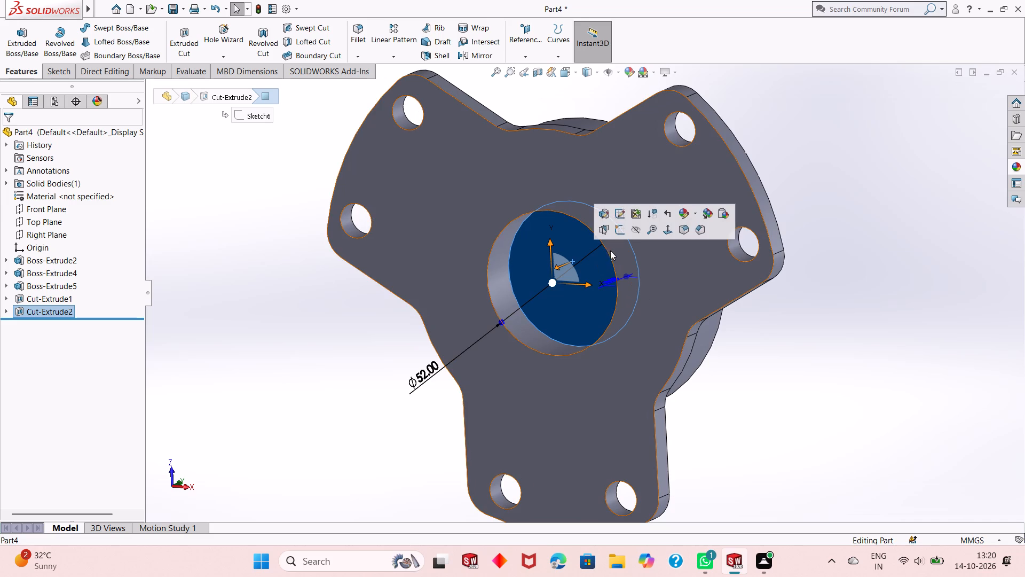
{"action": "left_click", "coordinate": [620, 231]}
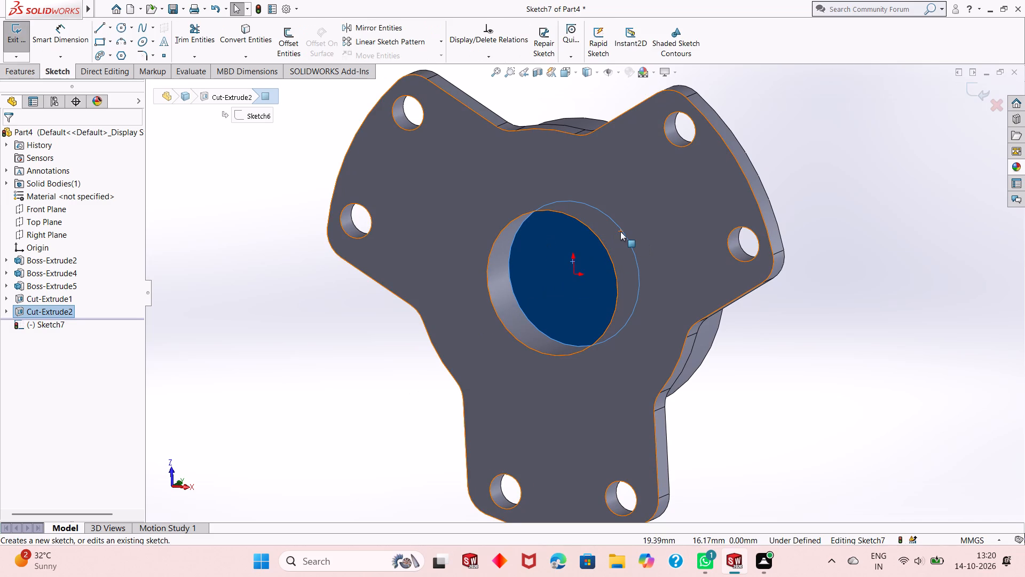
{"action": "key", "text": "ctrl+8"}
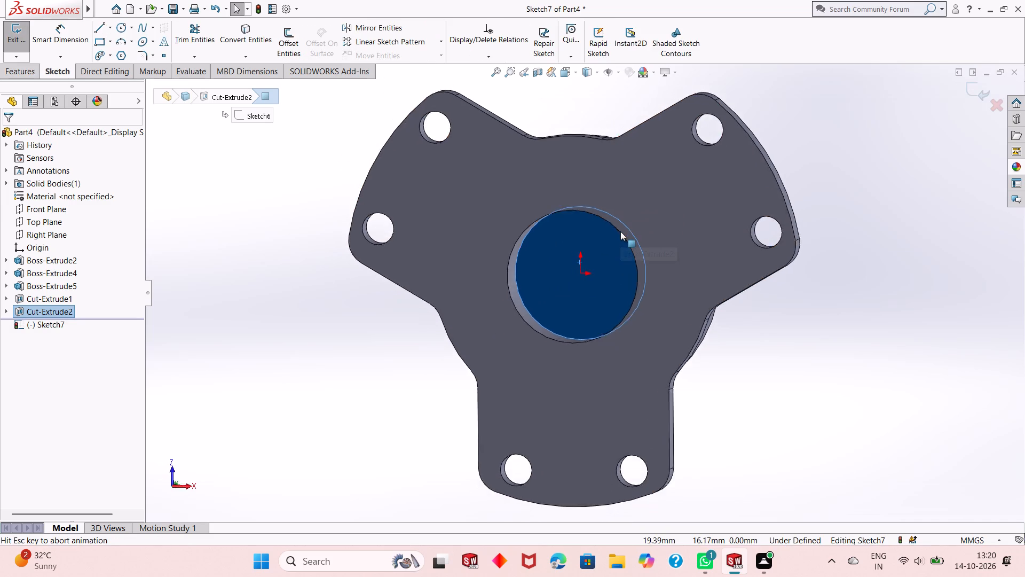
{"action": "left_click", "coordinate": [224, 270]}
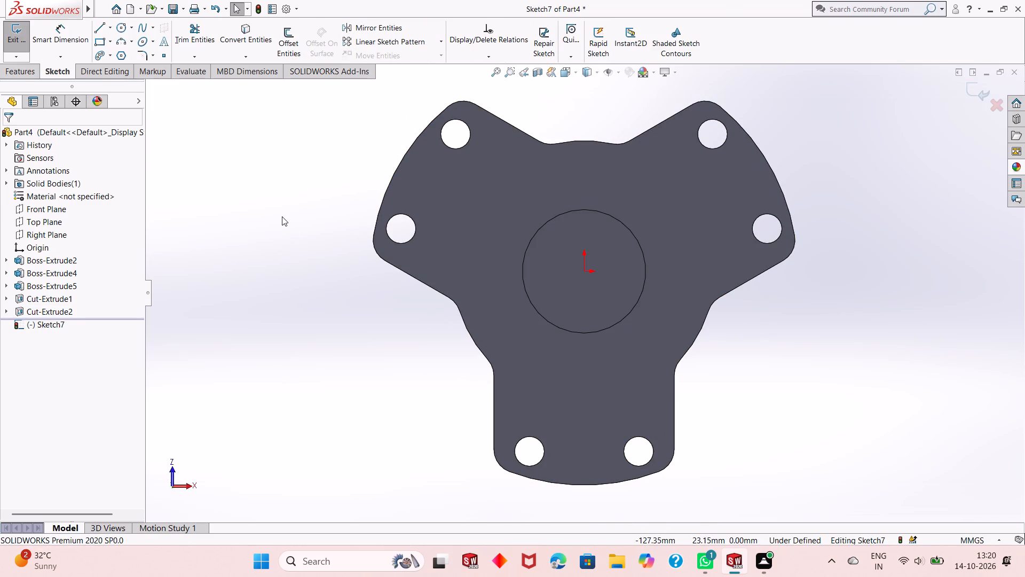
{"action": "middle_click_drag", "start_coordinate": [551, 122], "coordinate": [556, 213]}
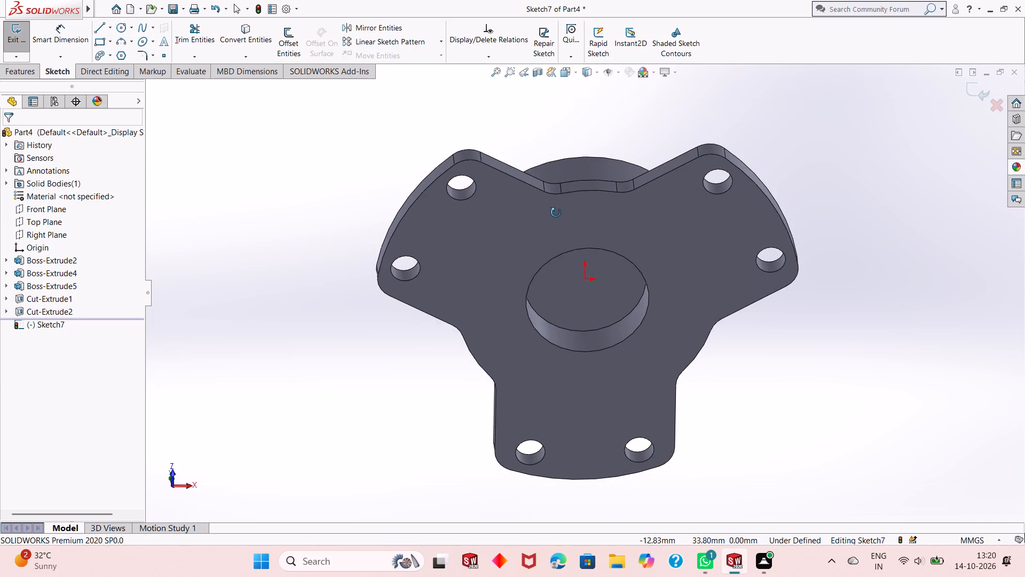
{"action": "middle_click_drag", "start_coordinate": [556, 213], "coordinate": [727, 371]}
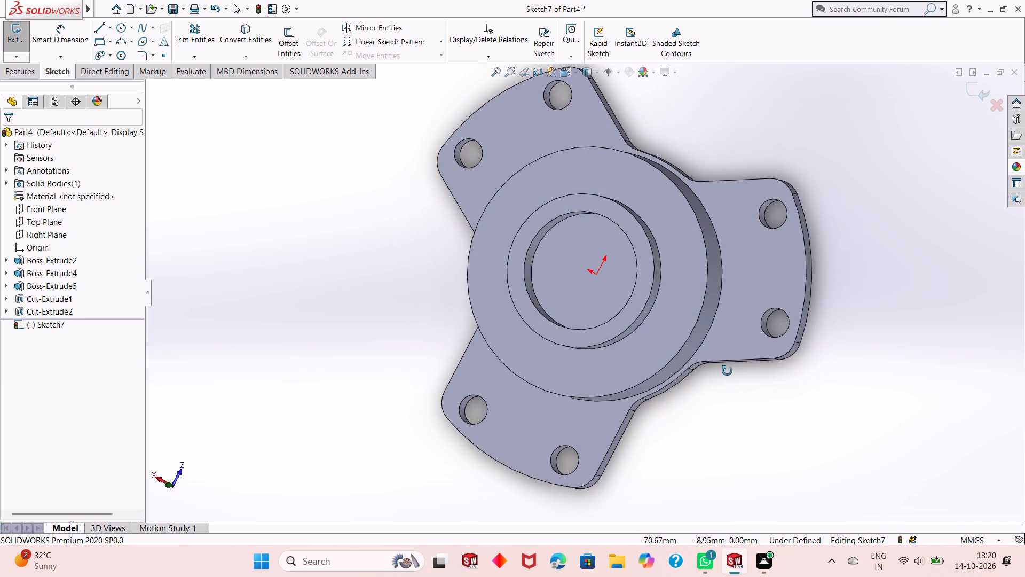
{"action": "middle_click_drag", "start_coordinate": [727, 371], "coordinate": [577, 391]}
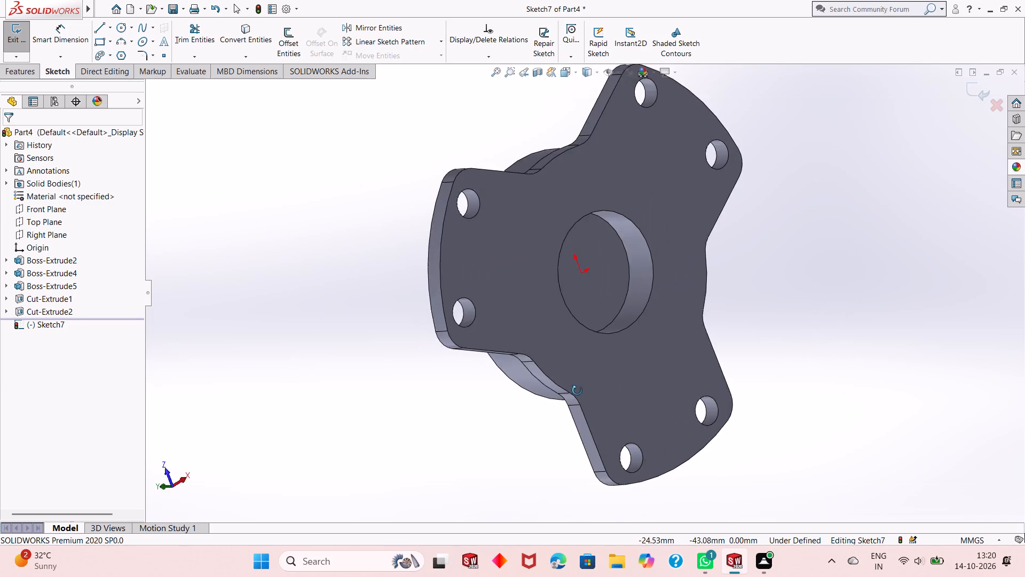
{"action": "middle_click_drag", "start_coordinate": [577, 391], "coordinate": [536, 376]}
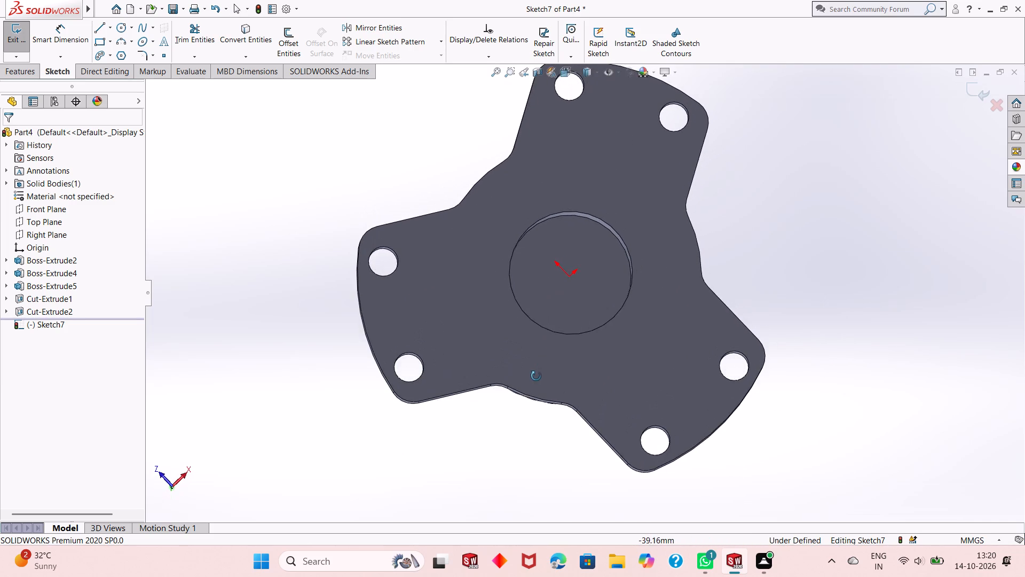
{"action": "middle_click_drag", "start_coordinate": [536, 376], "coordinate": [515, 385]}
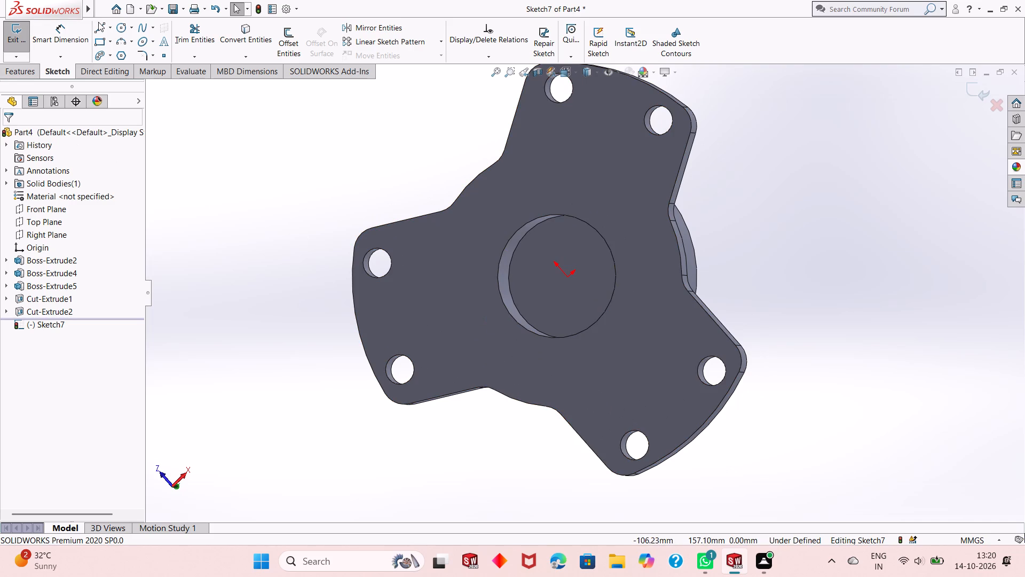
{"action": "left_click", "coordinate": [122, 24]}
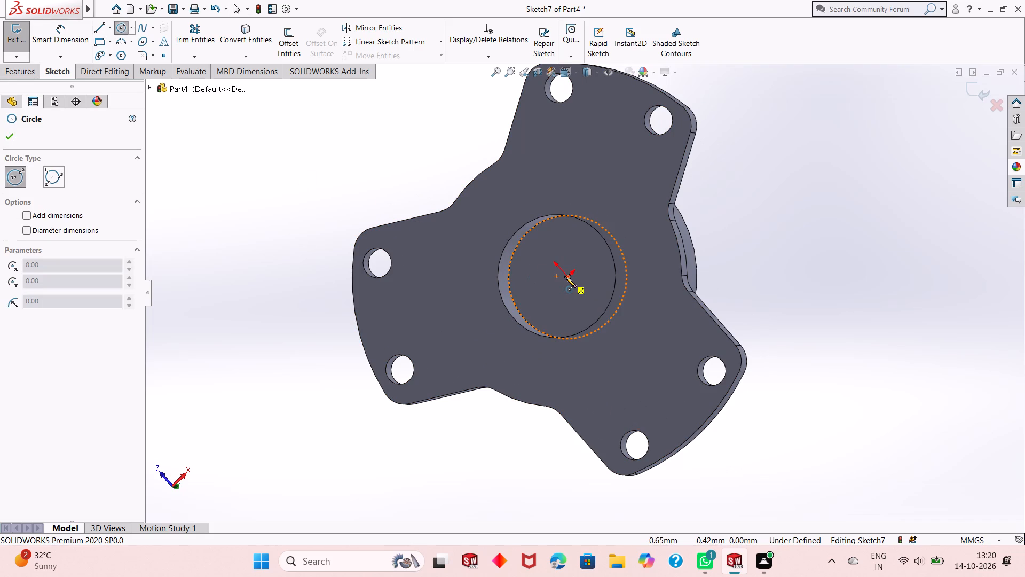
{"action": "left_click", "coordinate": [566, 277]}
{"action": "left_click", "coordinate": [584, 251]}
{"action": "right_click", "coordinate": [317, 128]}
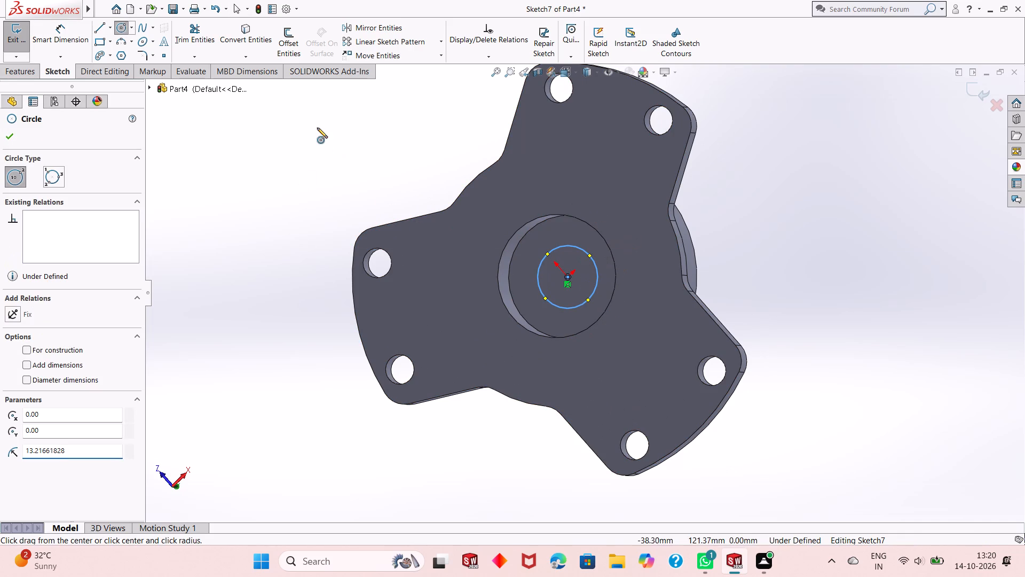
{"action": "left_click", "coordinate": [332, 135]}
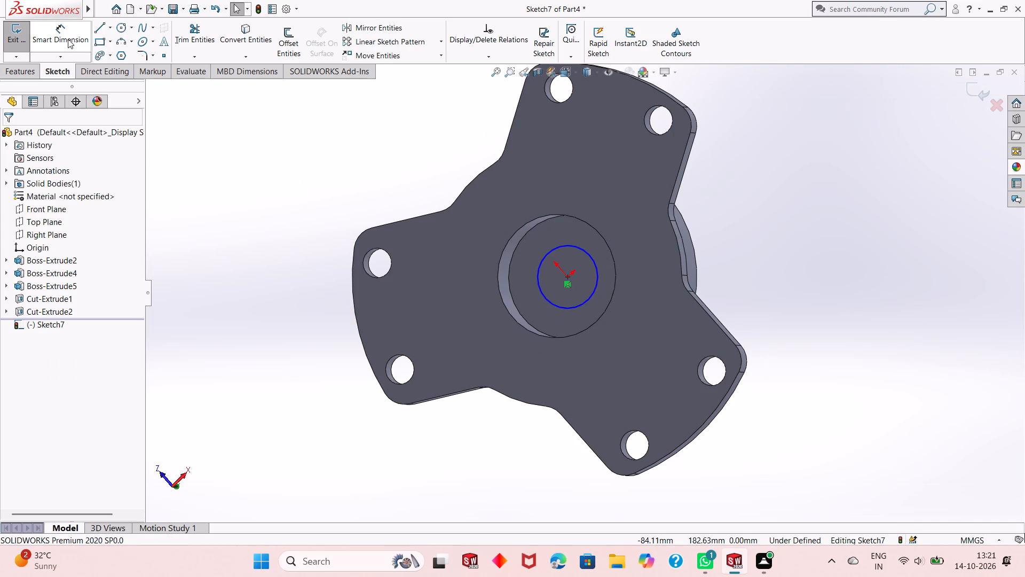
Dimension the diameter of the circle on the underside recess floor at 45 mm.
{"action": "left_click", "coordinate": [66, 38]}
{"action": "left_click", "coordinate": [550, 301]}
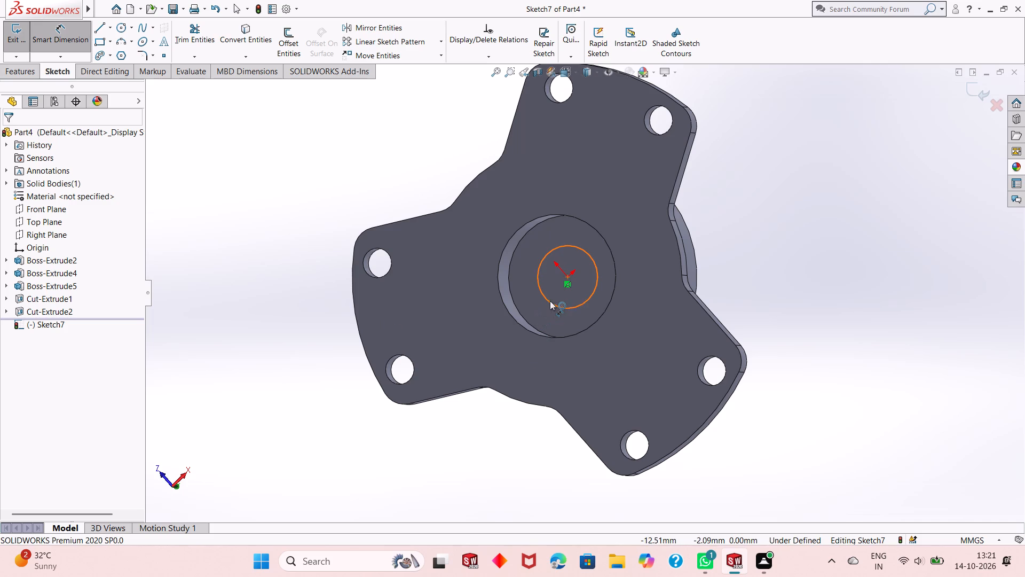
{"action": "left_click", "coordinate": [204, 386]}
{"action": "key", "text": "4"}
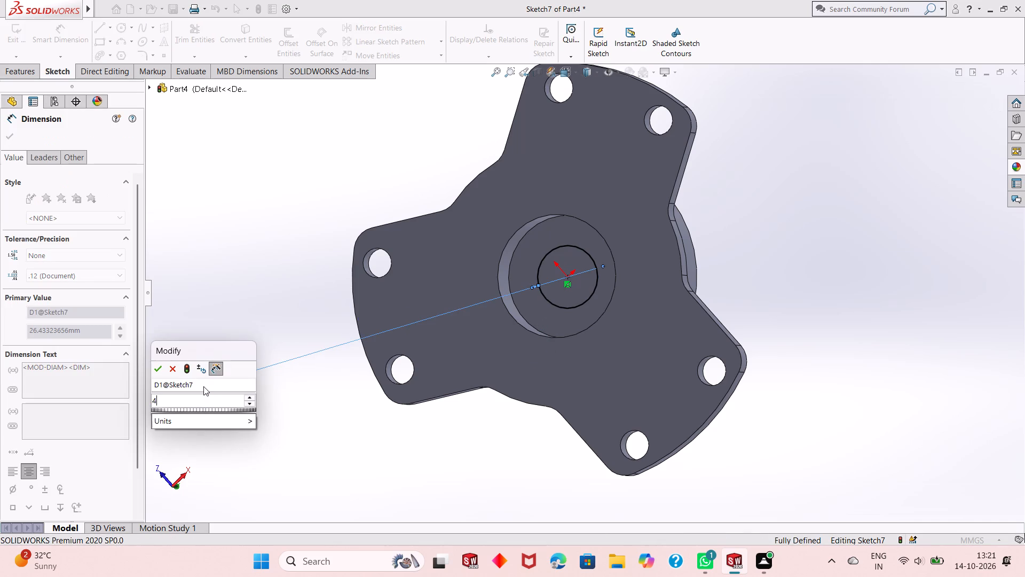
{"action": "key", "text": "5"}
{"action": "key", "text": "Return"}
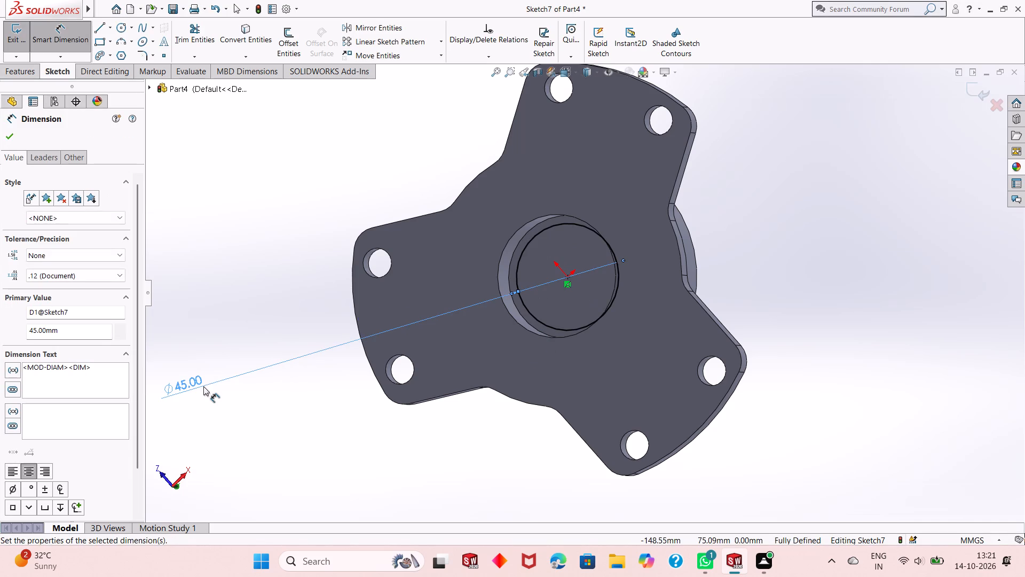
{"action": "right_click", "coordinate": [274, 213]}
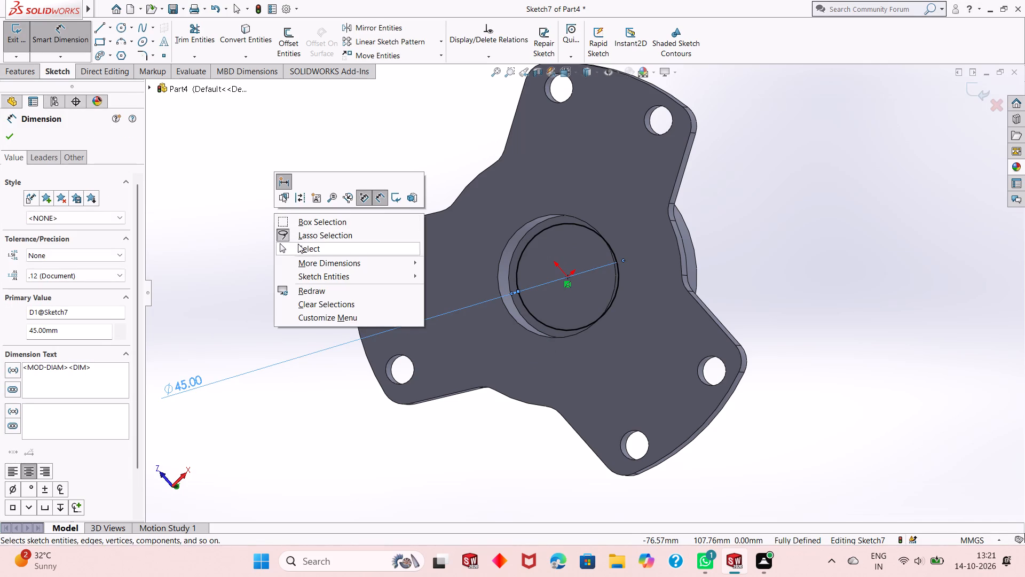
{"action": "left_click", "coordinate": [298, 245]}
Cut the 45 mm circle 5 mm deep from the underside recess floor as a blind extruded cut.
{"action": "middle_click_drag", "start_coordinate": [427, 284], "coordinate": [438, 283]}
{"action": "left_click", "coordinate": [34, 80]}
{"action": "left_click", "coordinate": [31, 74]}
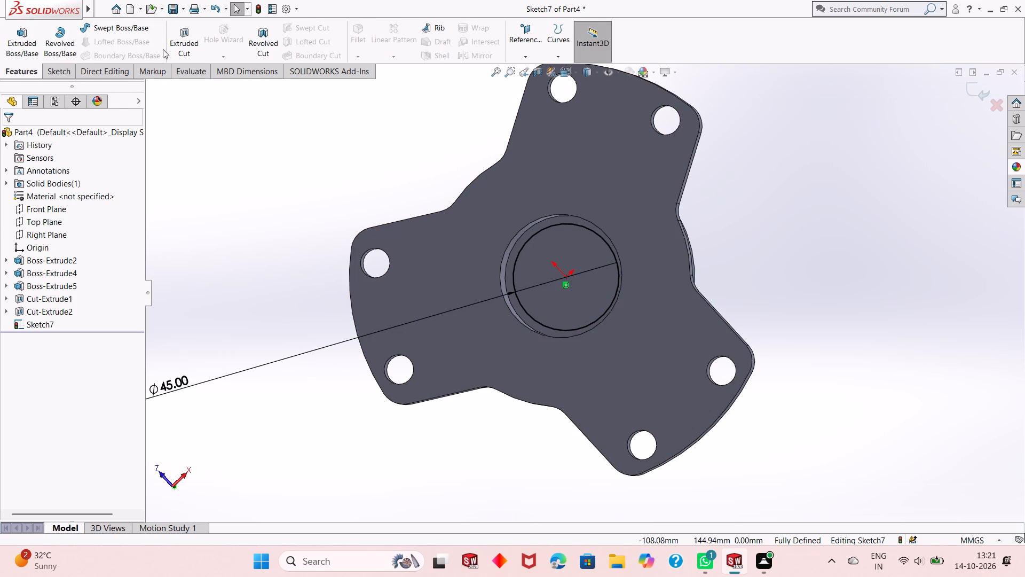
{"action": "left_click", "coordinate": [188, 49]}
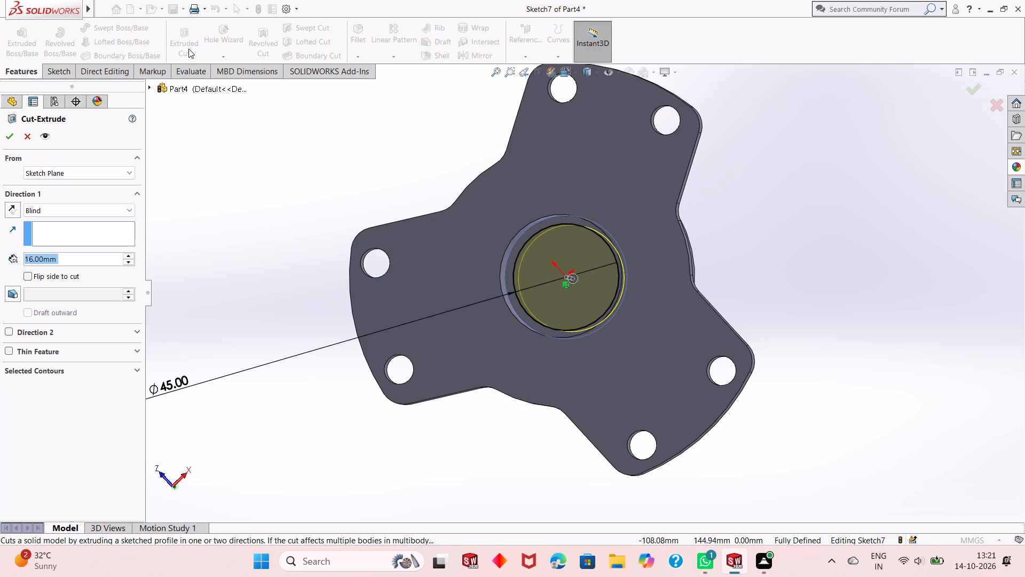
{"action": "key", "text": "5"}
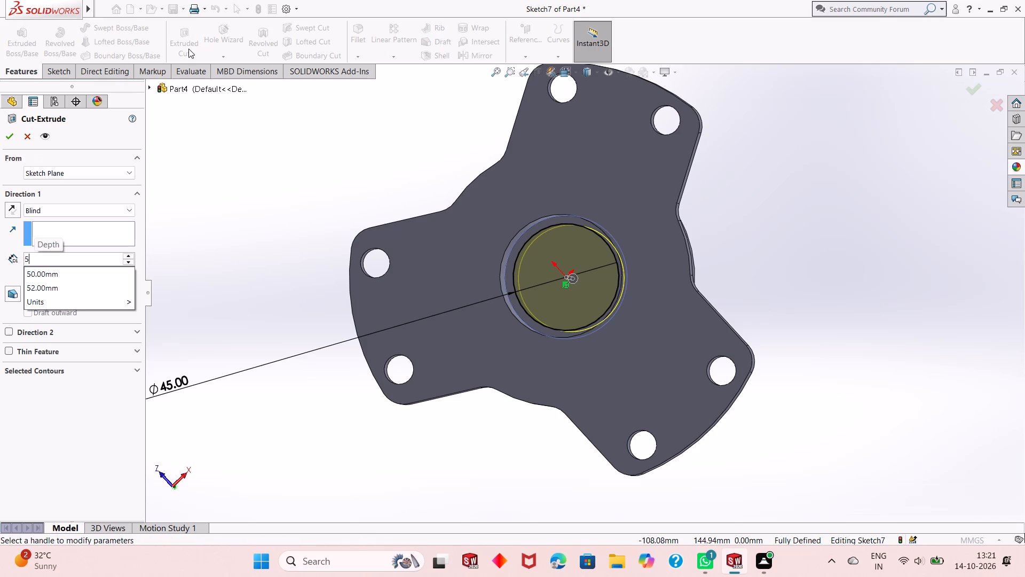
{"action": "key", "text": "Return"}
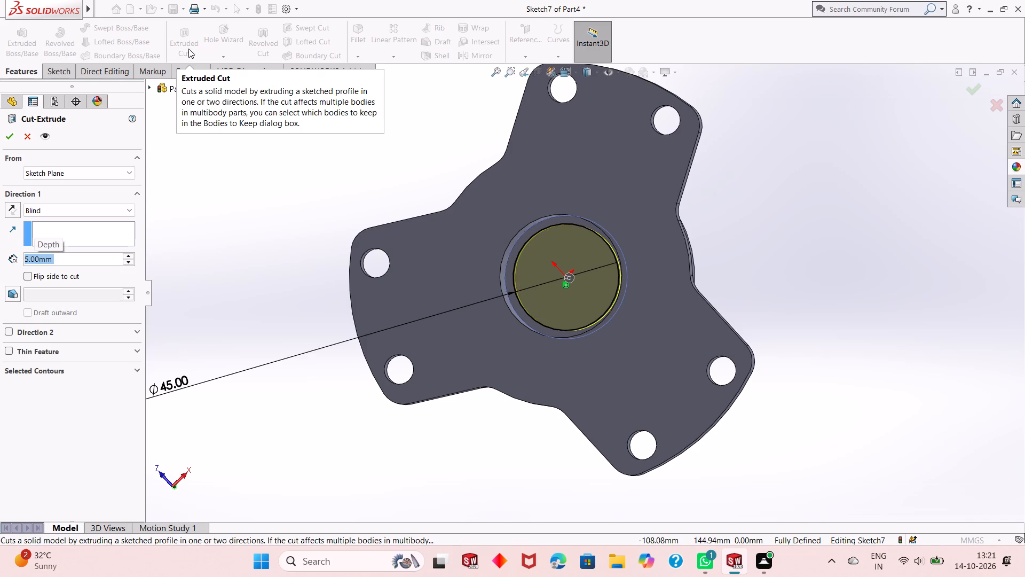
{"action": "middle_click_drag", "start_coordinate": [203, 194], "coordinate": [195, 233]}
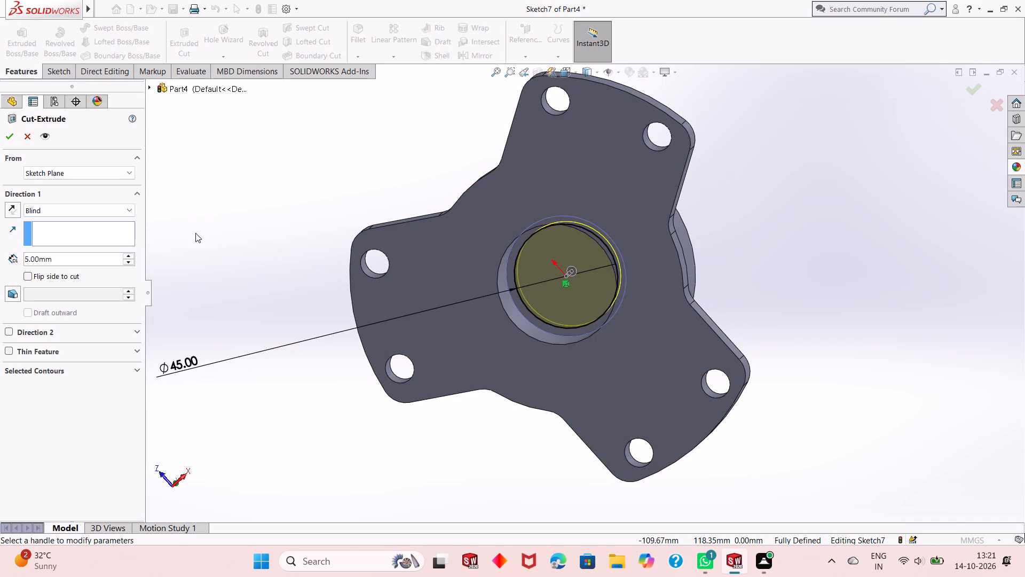
{"action": "left_click", "coordinate": [5, 137]}
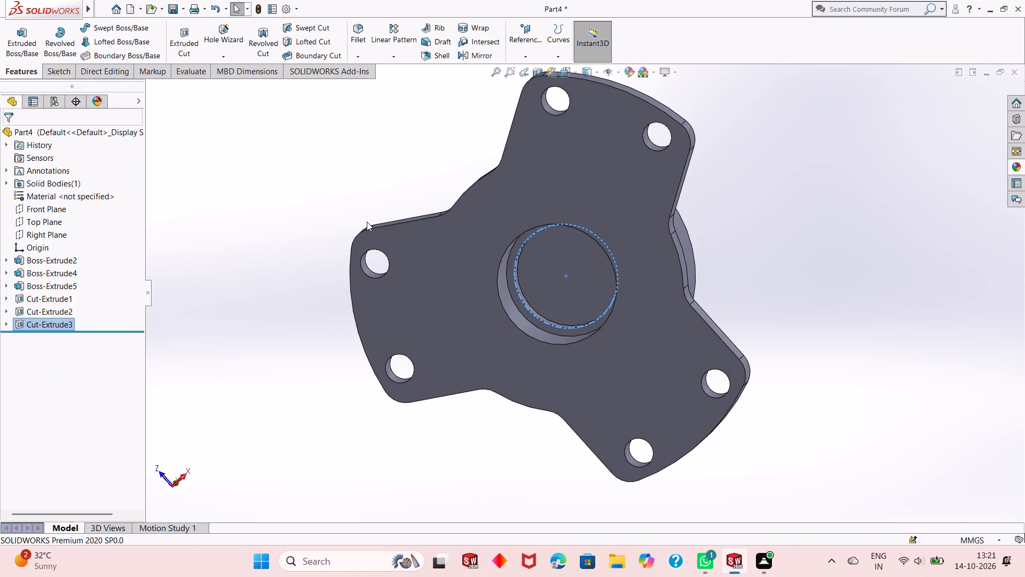
{"action": "left_click", "coordinate": [379, 191]}
Start a sketch on the floor of the 45 mm recess and draw a circle of about 11.38 mm radius centred on the origin.
{"action": "middle_click_drag", "start_coordinate": [379, 191], "coordinate": [379, 202]}
{"action": "left_click", "coordinate": [538, 269]}
{"action": "left_click", "coordinate": [589, 237]}
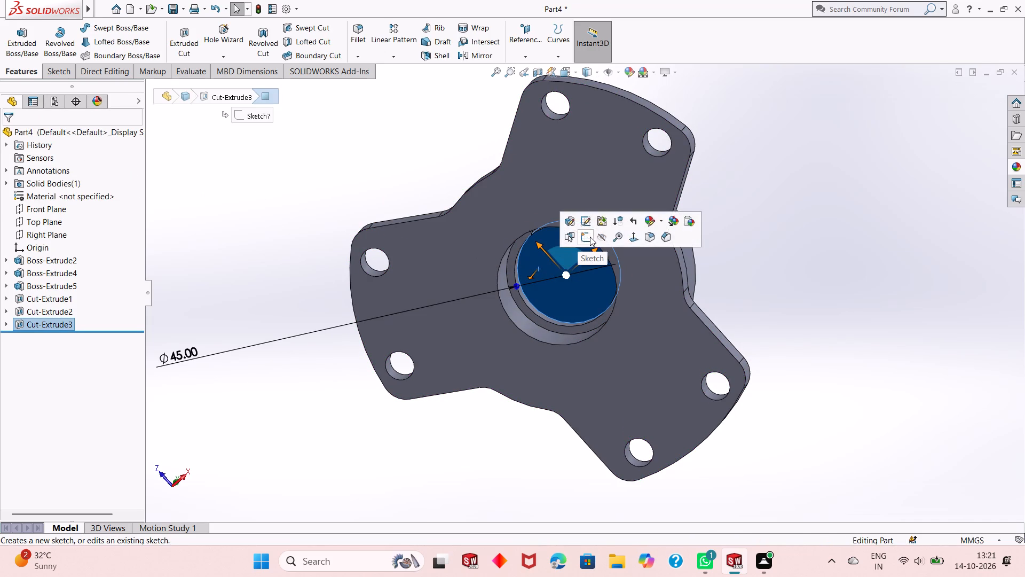
{"action": "key", "text": "ctrl+8"}
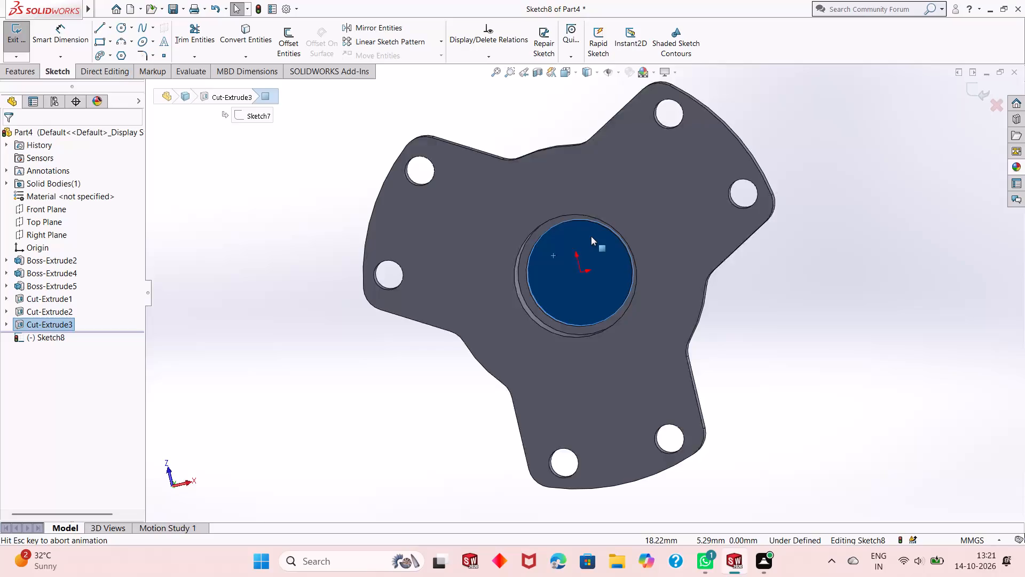
{"action": "left_click", "coordinate": [292, 297]}
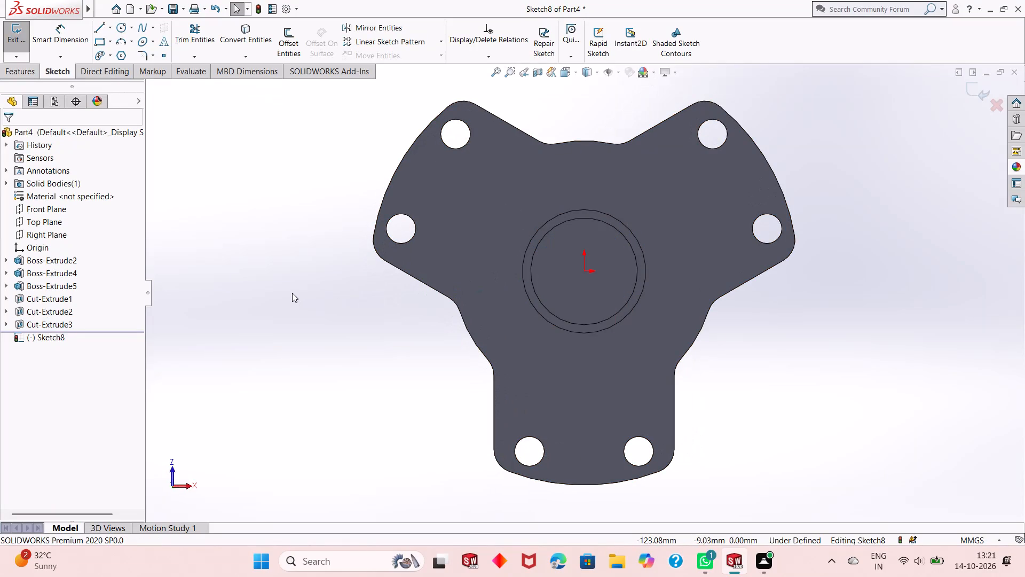
{"action": "left_click", "coordinate": [114, 18]}
{"action": "left_click", "coordinate": [120, 31]}
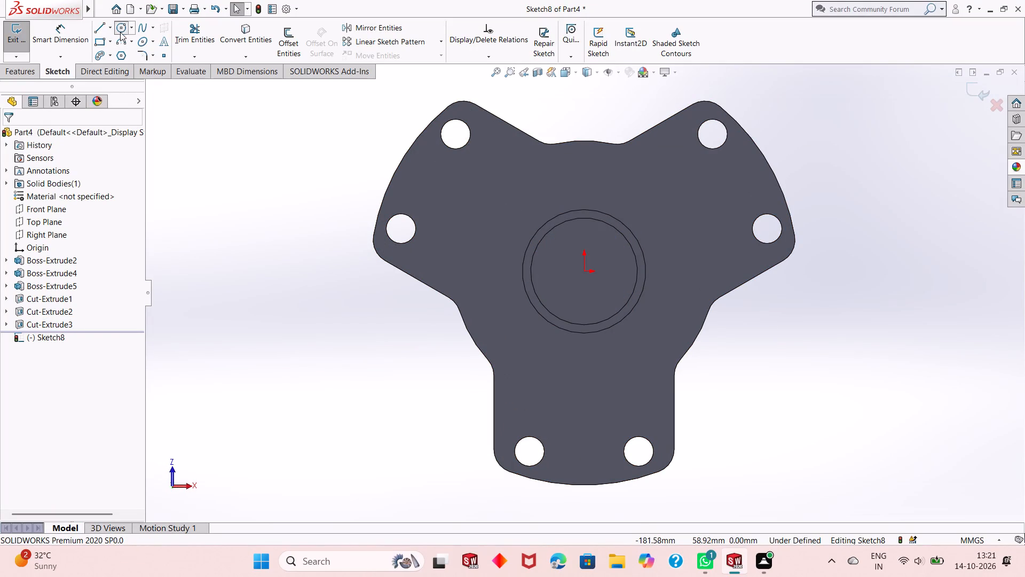
{"action": "left_click", "coordinate": [584, 270]}
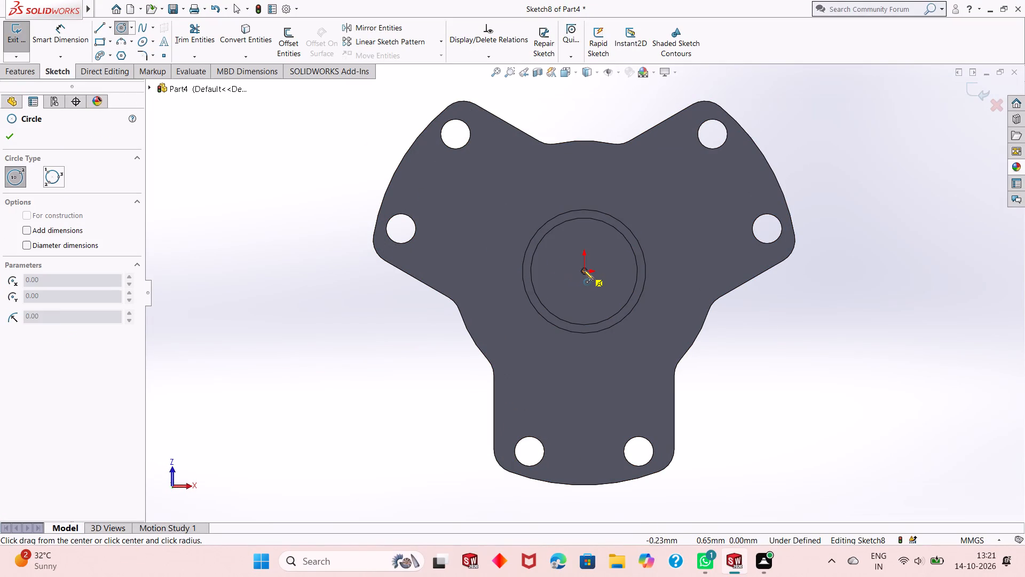
{"action": "left_click", "coordinate": [591, 245]}
{"action": "right_click", "coordinate": [302, 202]}
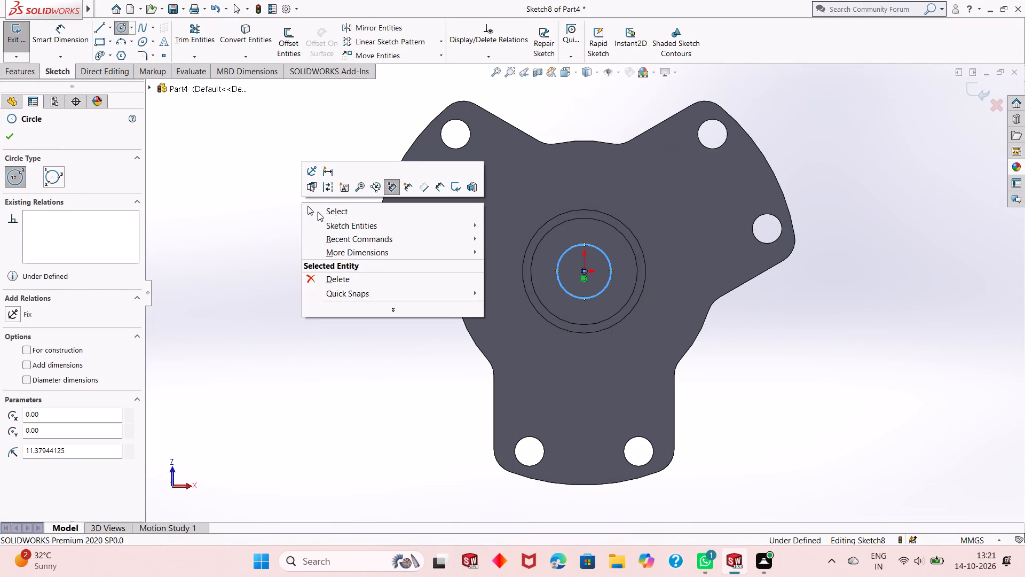
{"action": "left_click", "coordinate": [322, 212]}
Dimension the diameter of the circle on the 45 mm recess floor at 35 mm.
{"action": "left_click", "coordinate": [43, 35]}
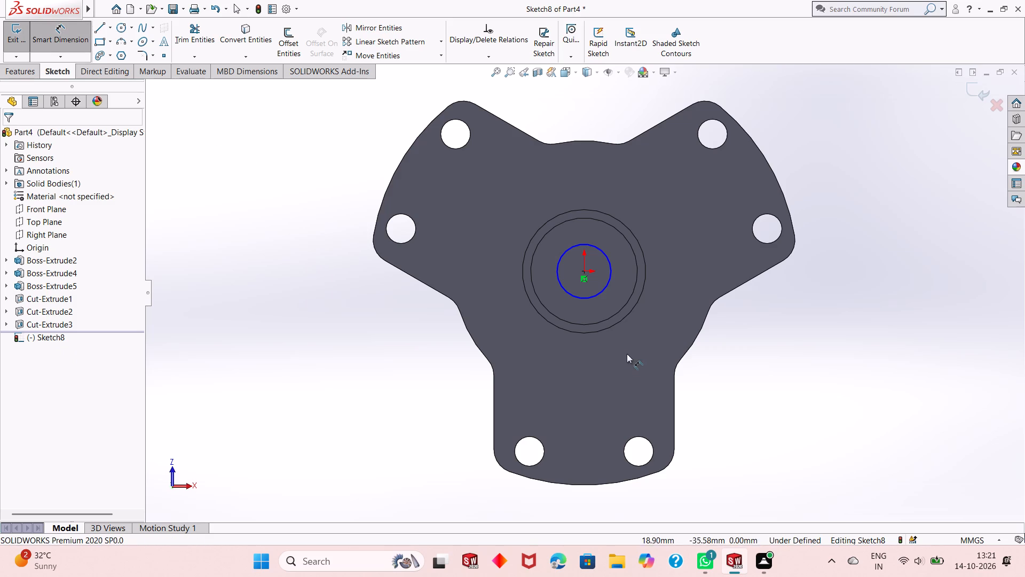
{"action": "left_click", "coordinate": [582, 300]}
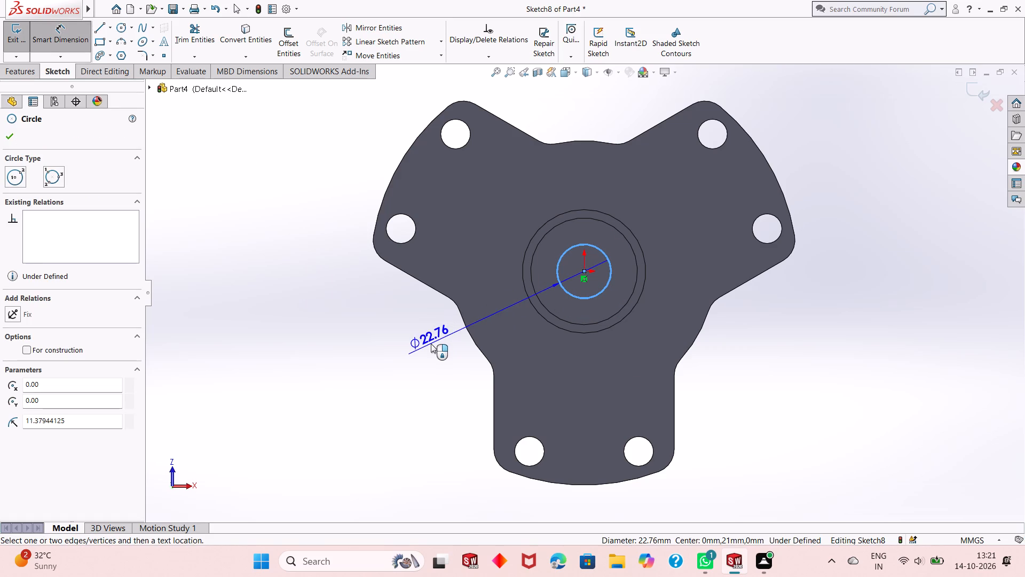
{"action": "left_click", "coordinate": [430, 344]}
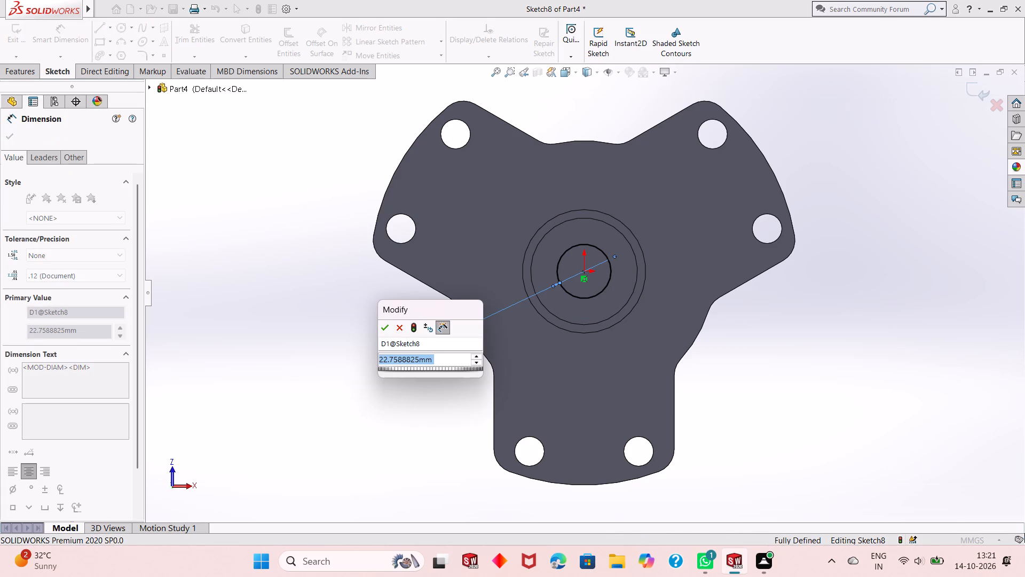
{"action": "type", "text": "35"}
{"action": "key", "text": "Return"}
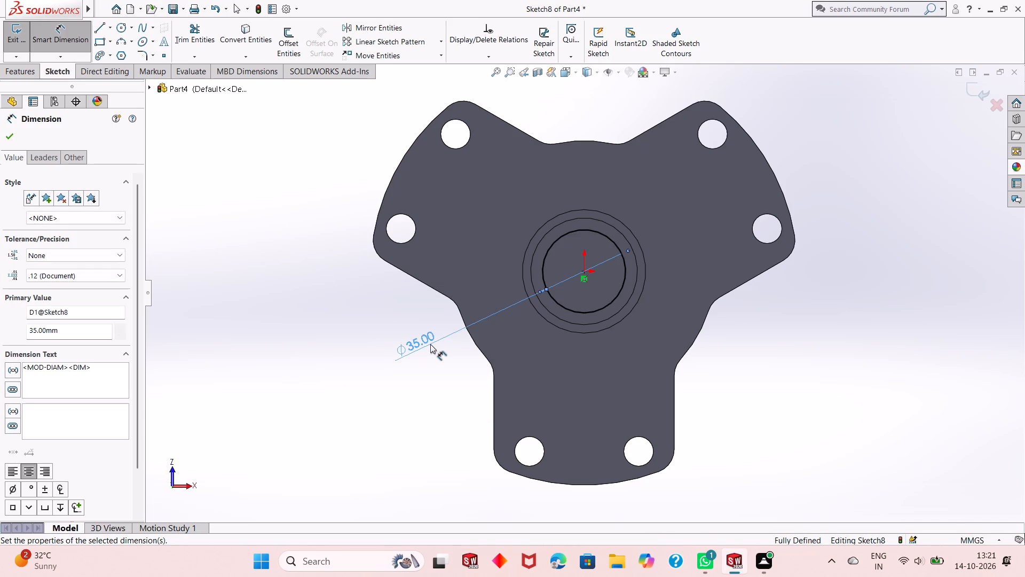
{"action": "right_click", "coordinate": [311, 138]}
{"action": "left_click", "coordinate": [319, 169]}
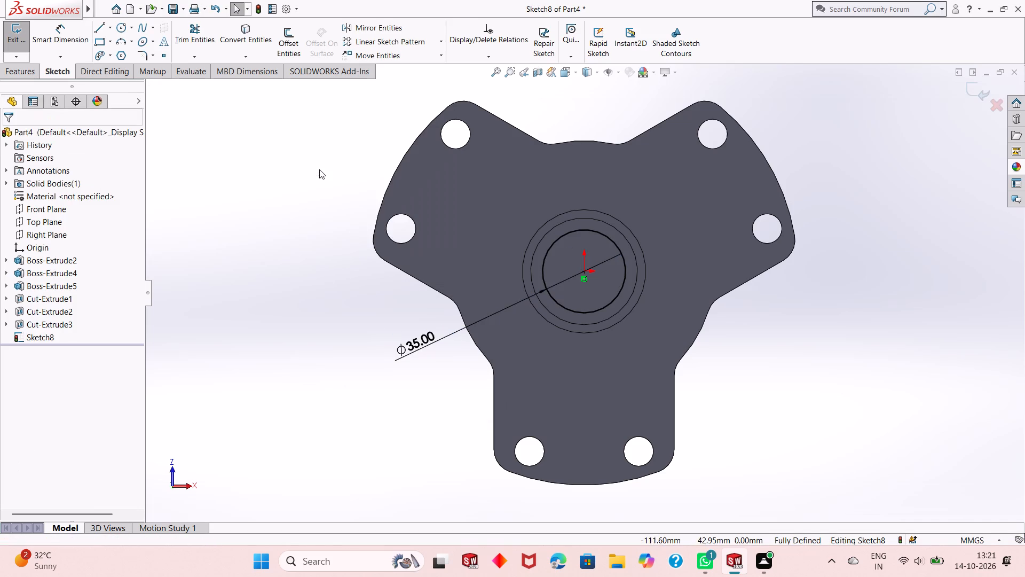
Cut the 35 mm circle 8 mm deep from the 45 mm recess floor as a blind extruded cut.
{"action": "left_click", "coordinate": [12, 69]}
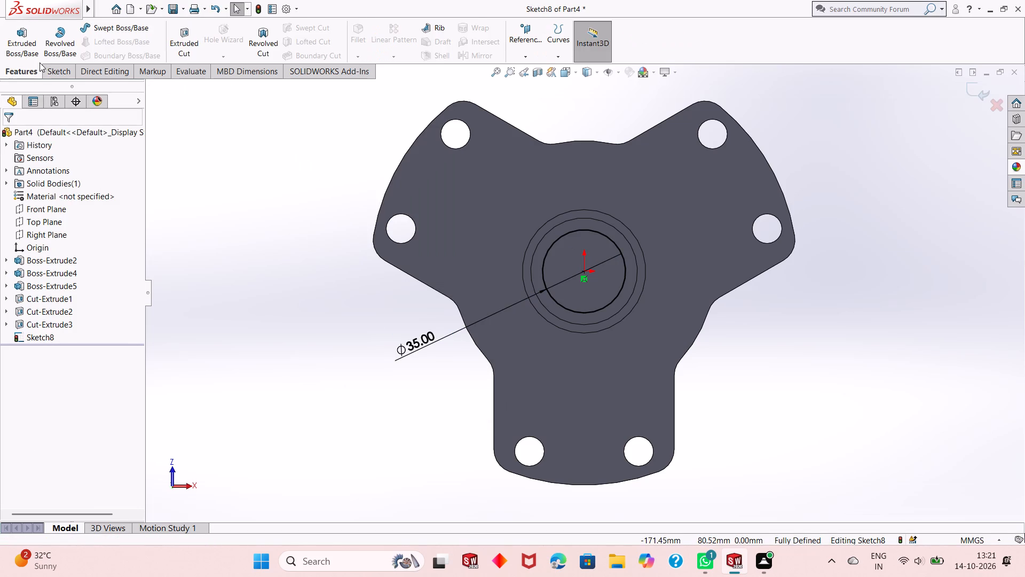
{"action": "left_click", "coordinate": [182, 43]}
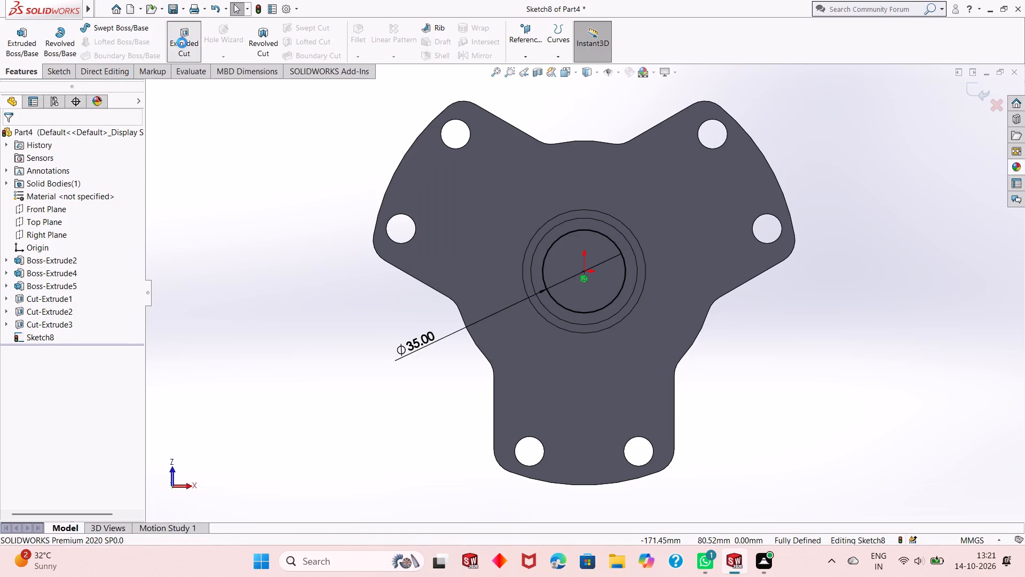
{"action": "middle_click_drag", "start_coordinate": [429, 316], "coordinate": [393, 356]}
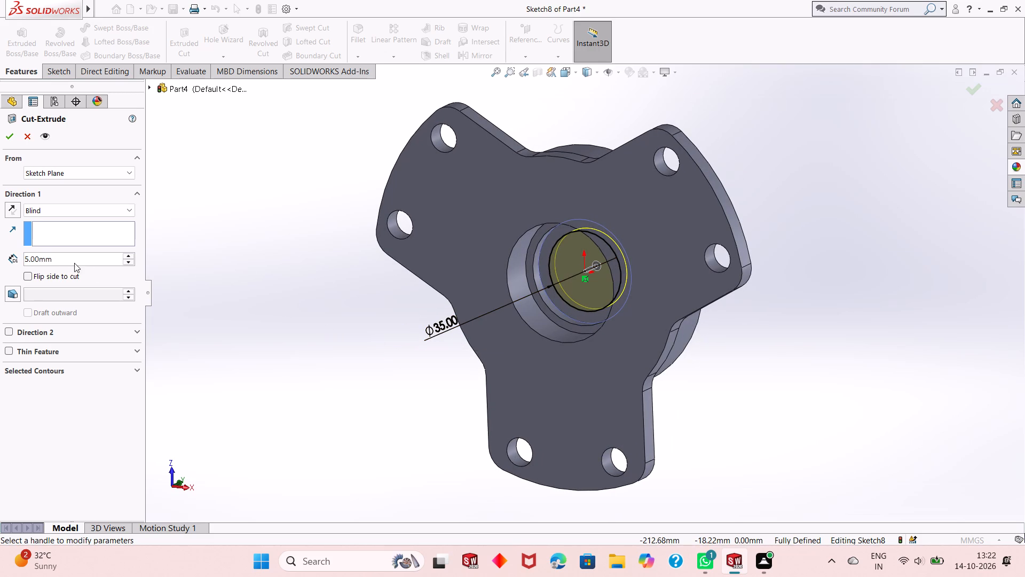
{"action": "double_click", "coordinate": [60, 258]}
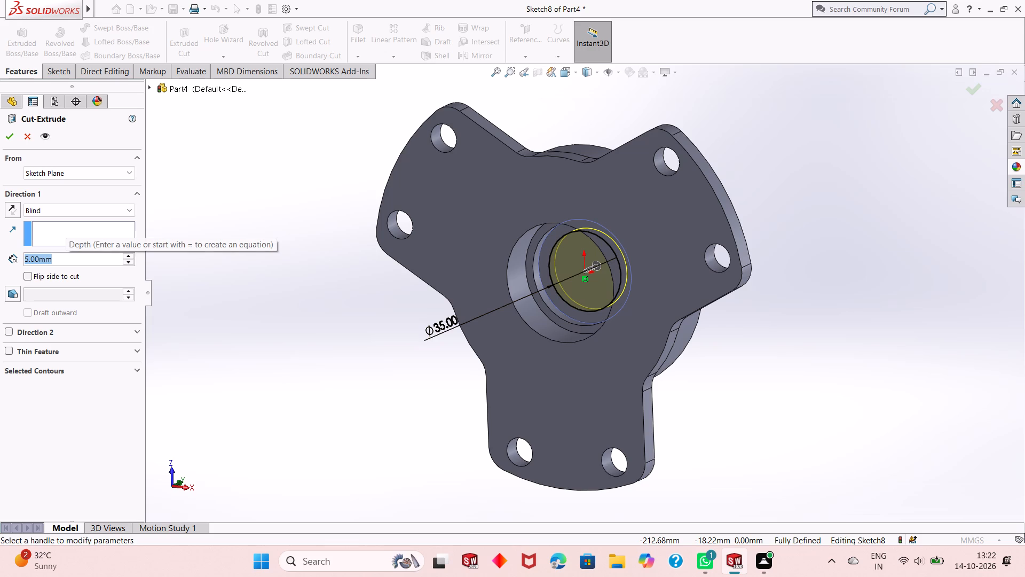
{"action": "key", "text": "8"}
{"action": "key", "text": "Return"}
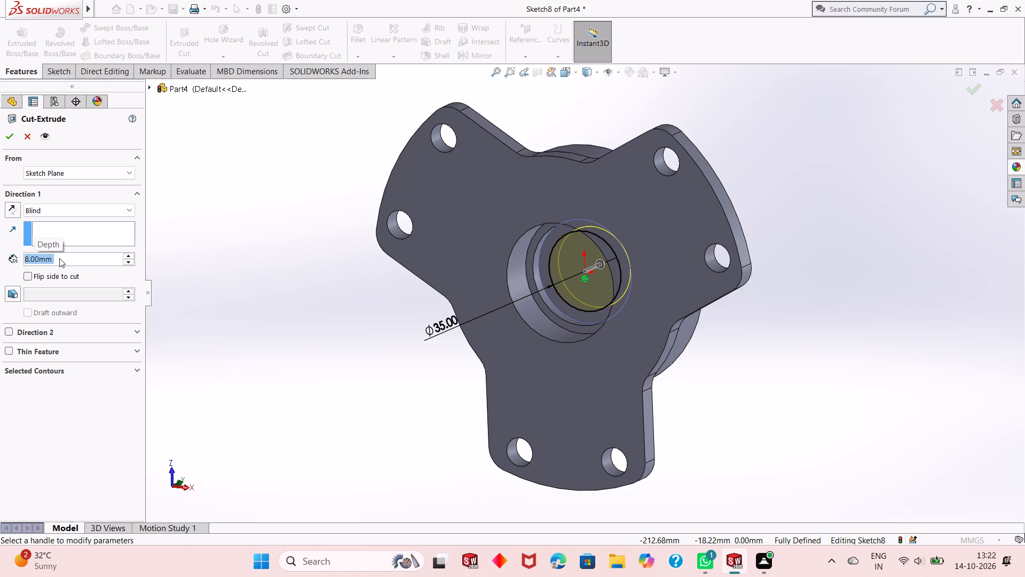
{"action": "left_click", "coordinate": [12, 140]}
Start a sketch on the top face of the 106 mm boss and draw a circle of about 43.09 mm radius centred on the origin.
{"action": "middle_click_drag", "start_coordinate": [256, 273], "coordinate": [269, 267]}
{"action": "left_click", "coordinate": [270, 266]}
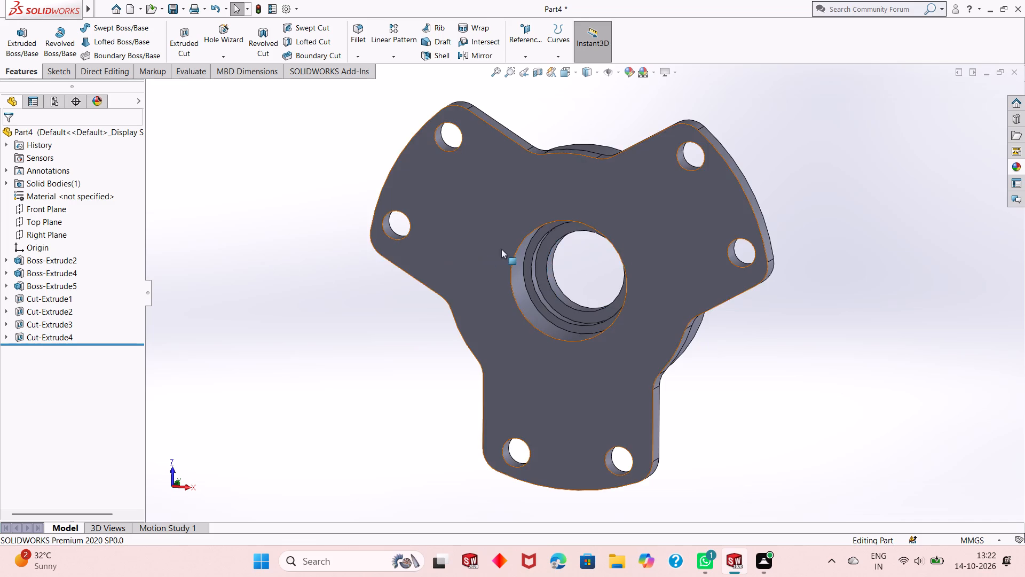
{"action": "middle_click_drag", "start_coordinate": [501, 249], "coordinate": [348, 270]}
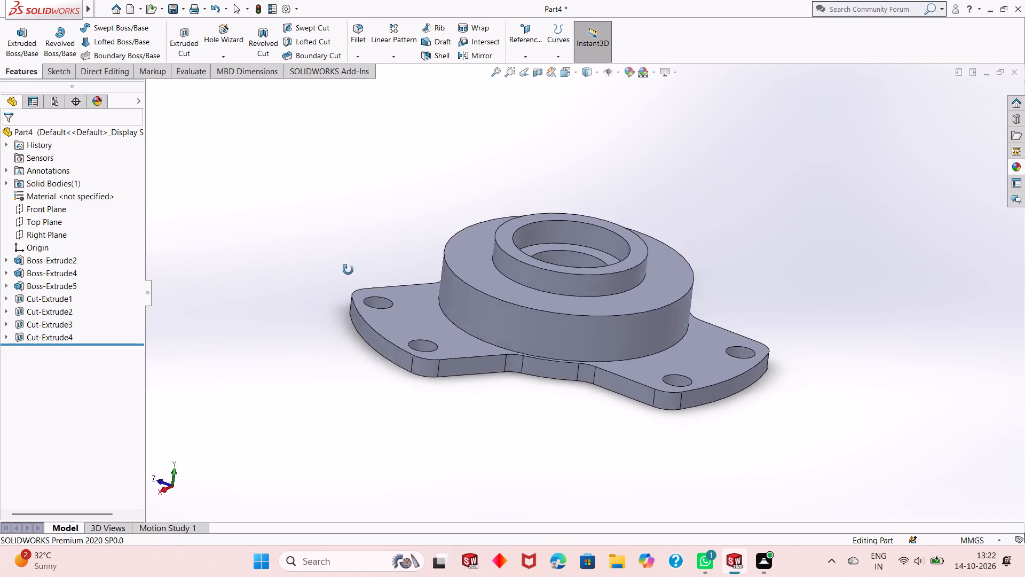
{"action": "middle_click_drag", "start_coordinate": [348, 270], "coordinate": [366, 254]}
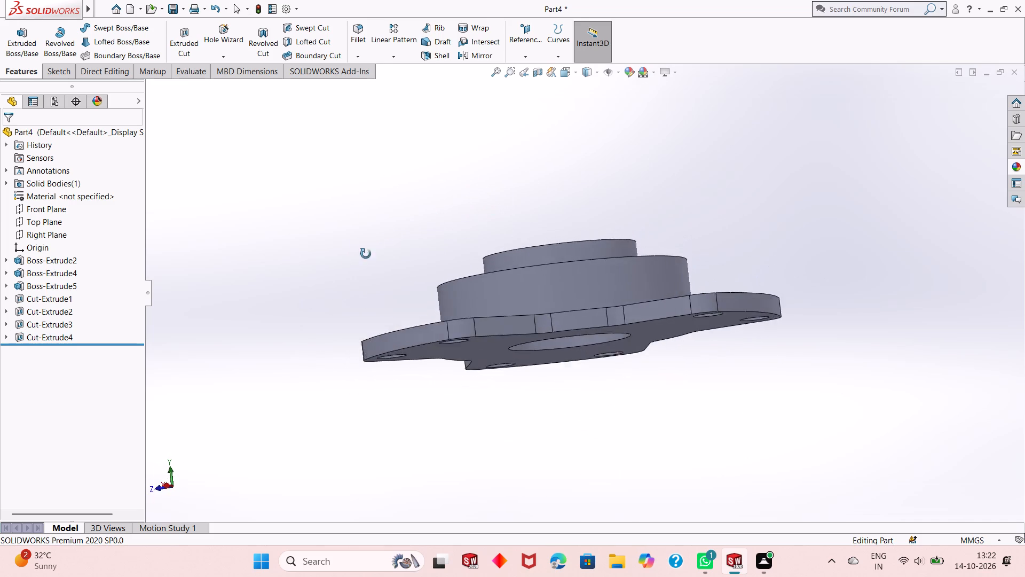
{"action": "middle_click_drag", "start_coordinate": [366, 254], "coordinate": [367, 377]}
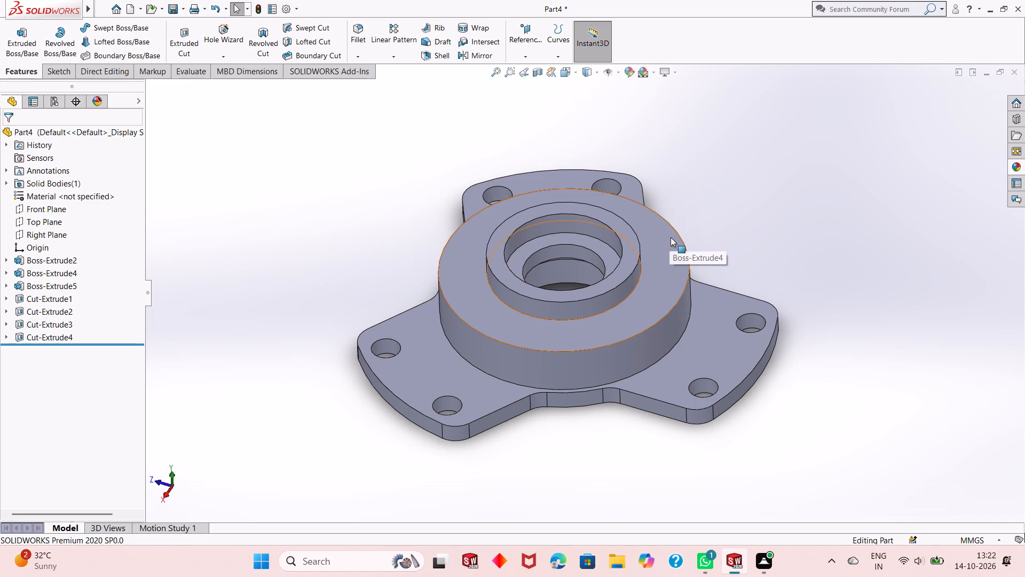
{"action": "middle_click_drag", "start_coordinate": [671, 237], "coordinate": [666, 297]}
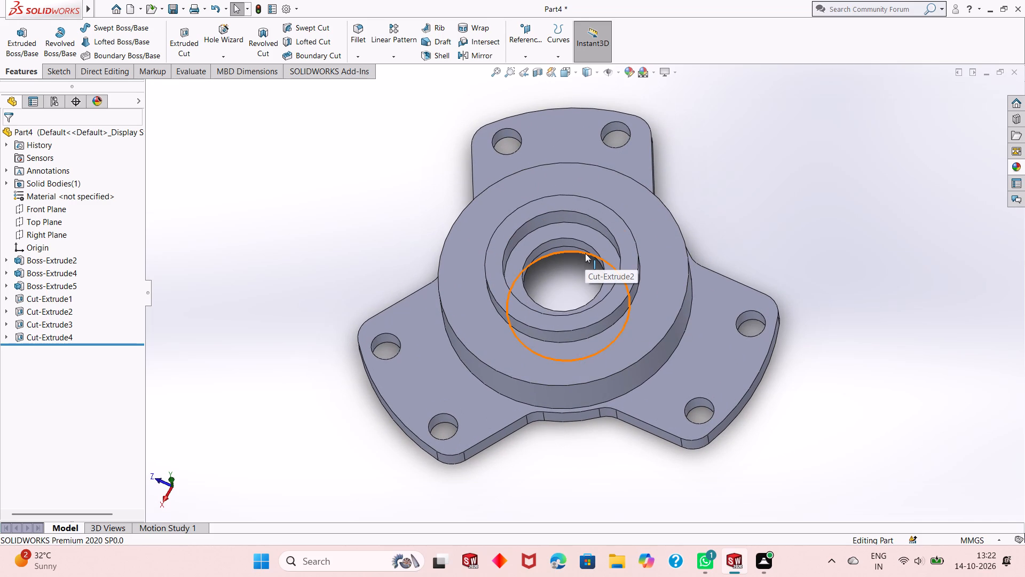
{"action": "scroll", "coordinate": [585, 253], "scroll_direction": "down", "scroll_amount": 2}
{"action": "scroll", "coordinate": [585, 253], "scroll_direction": "up", "scroll_amount": 1}
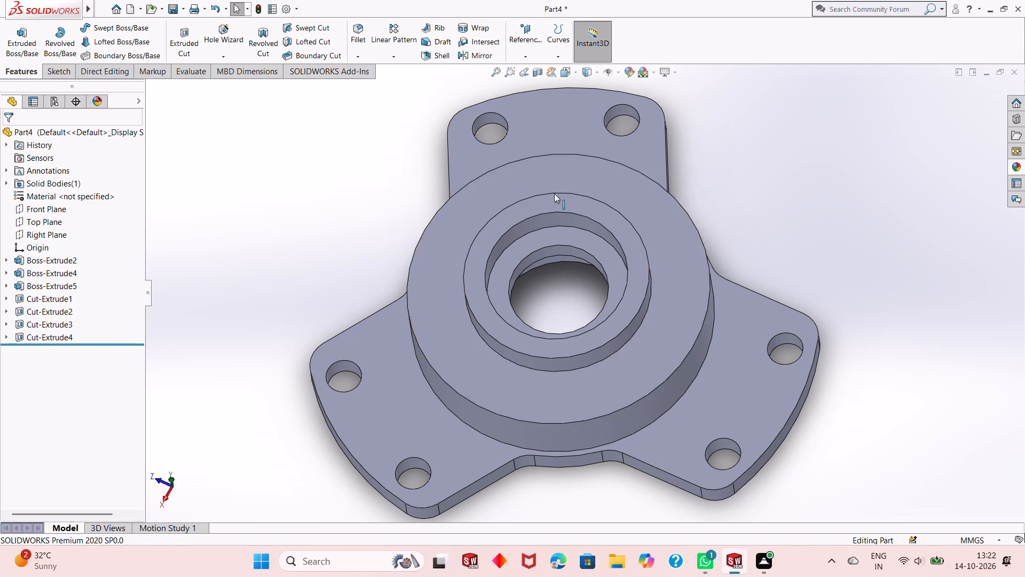
{"action": "left_click", "coordinate": [557, 173]}
{"action": "left_click", "coordinate": [608, 139]}
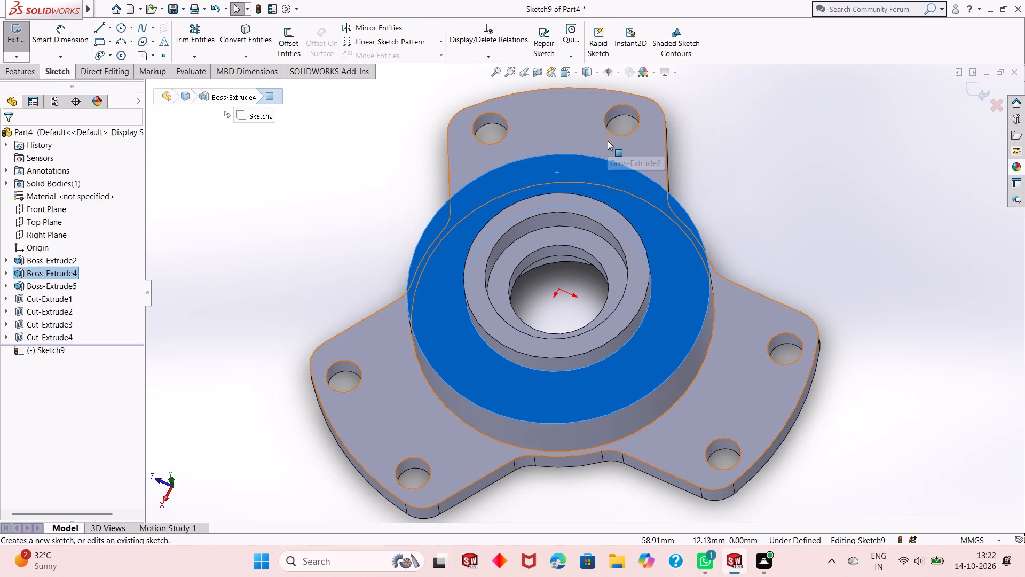
{"action": "key", "text": "ctrl+8"}
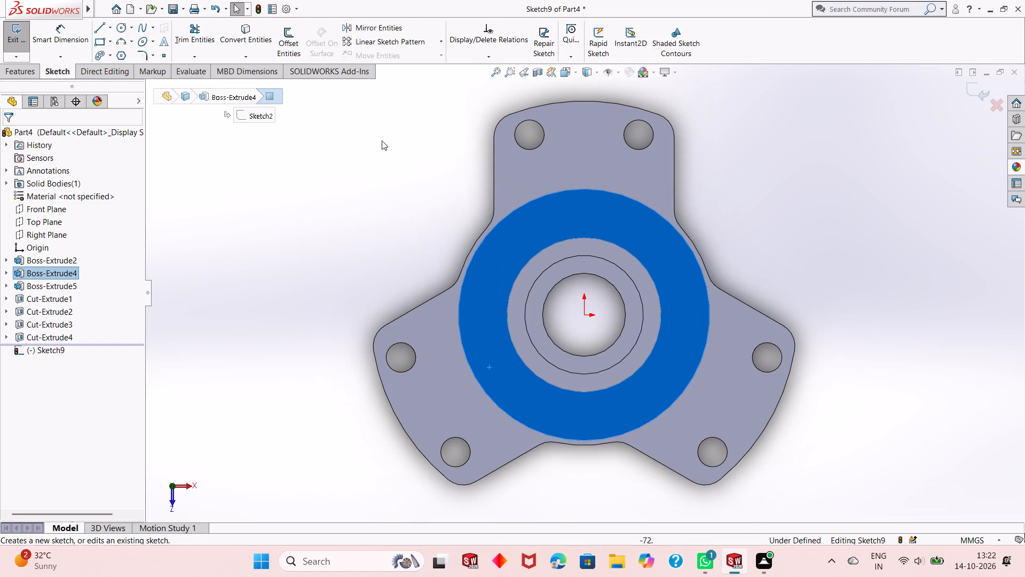
{"action": "left_click", "coordinate": [121, 23]}
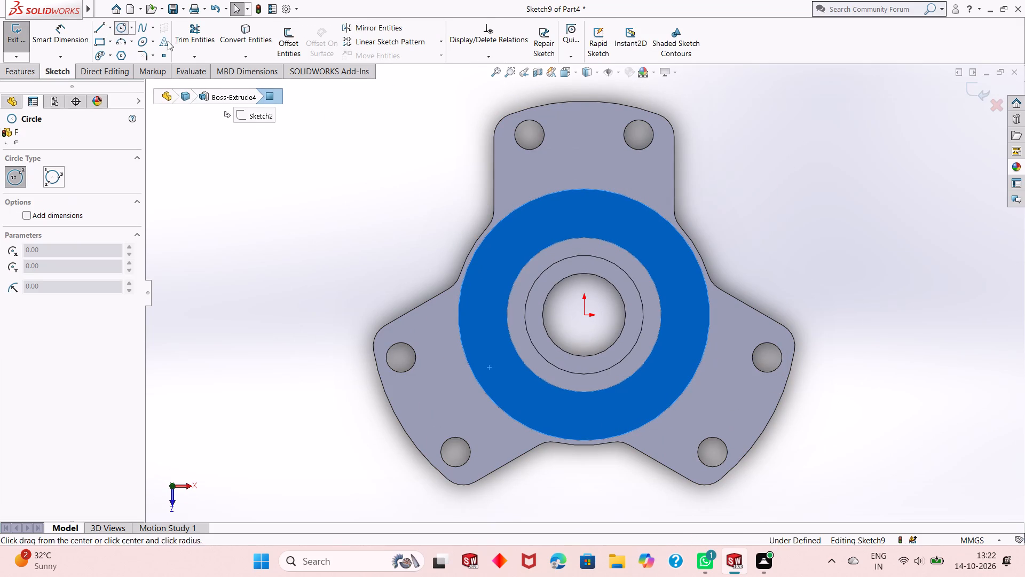
{"action": "left_click", "coordinate": [585, 315]}
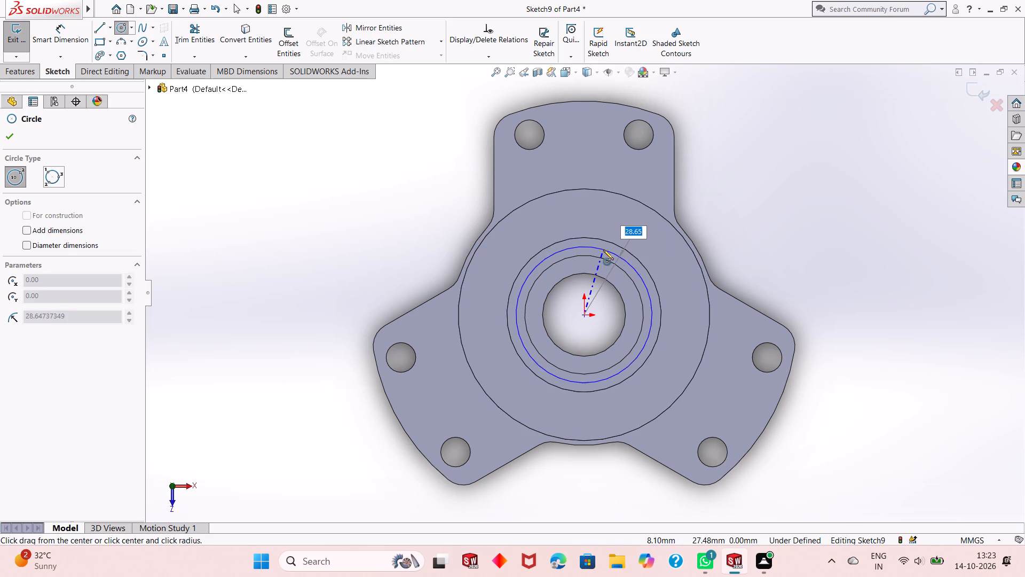
{"action": "left_click", "coordinate": [608, 215]}
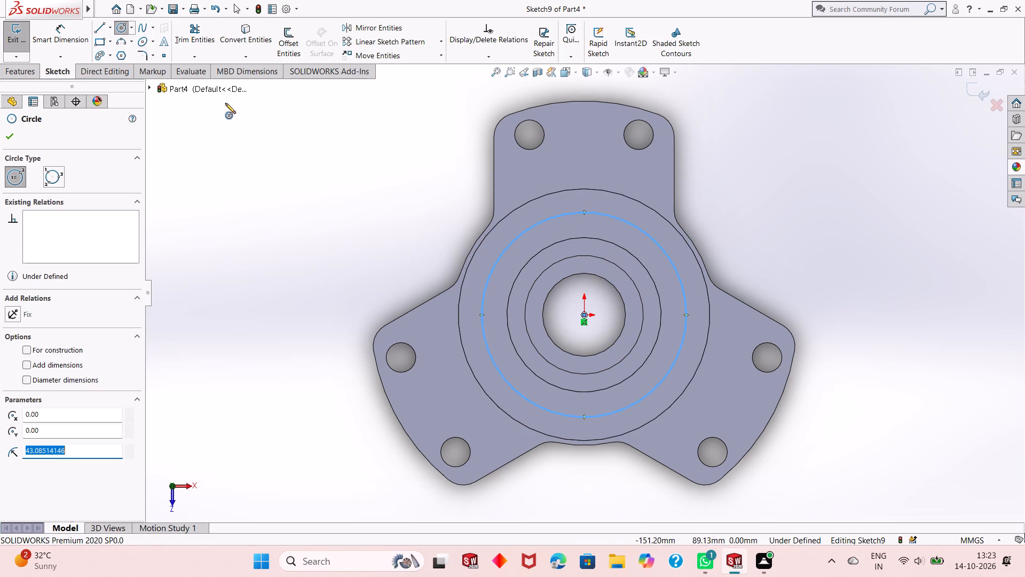
{"action": "right_click", "coordinate": [308, 157]}
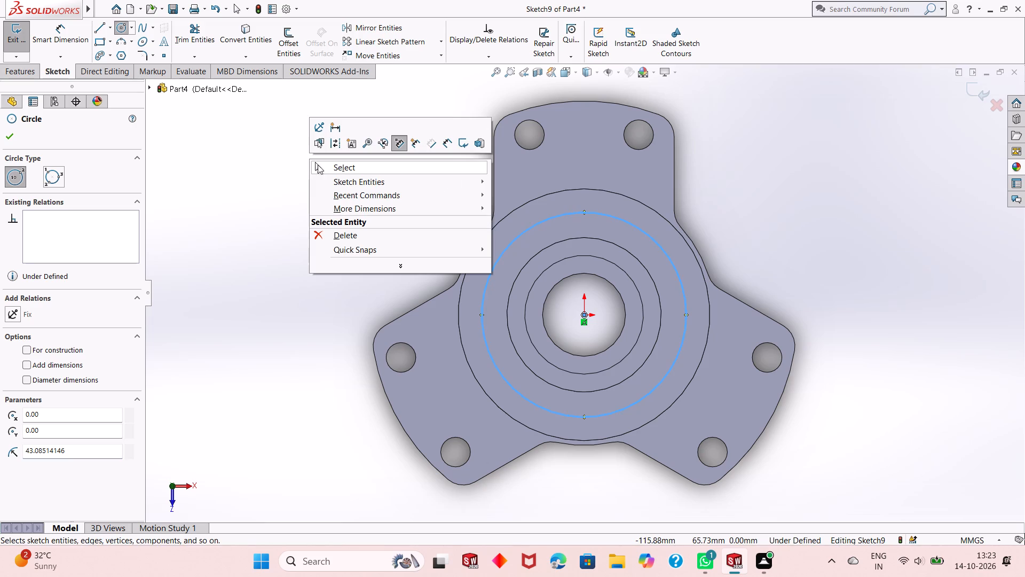
{"action": "left_click", "coordinate": [326, 170]}
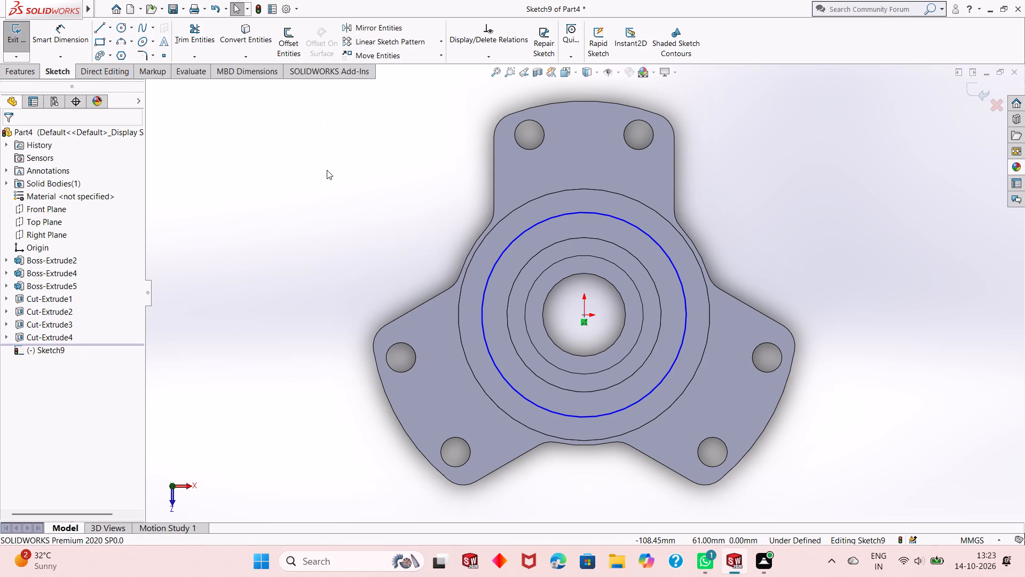
Dimension the diameter of the circle on the 106 mm boss's top face at 85 mm.
{"action": "left_click", "coordinate": [66, 33]}
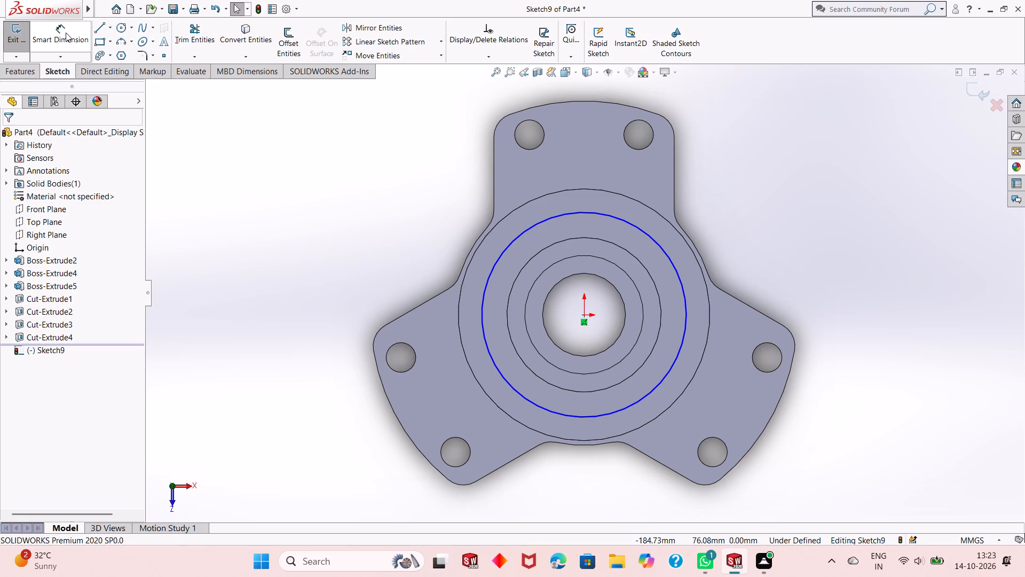
{"action": "left_click", "coordinate": [498, 372]}
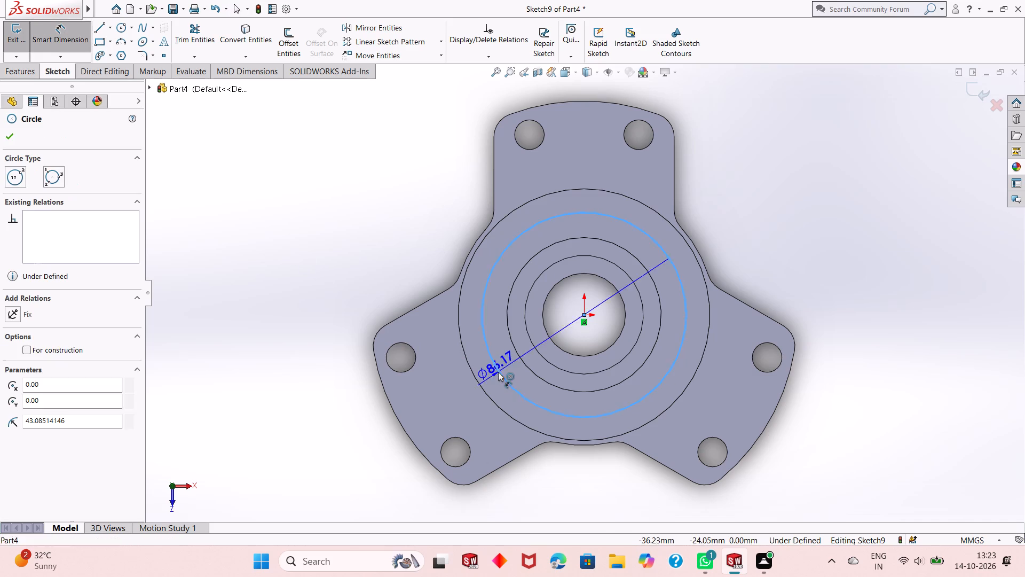
{"action": "left_click", "coordinate": [357, 479]}
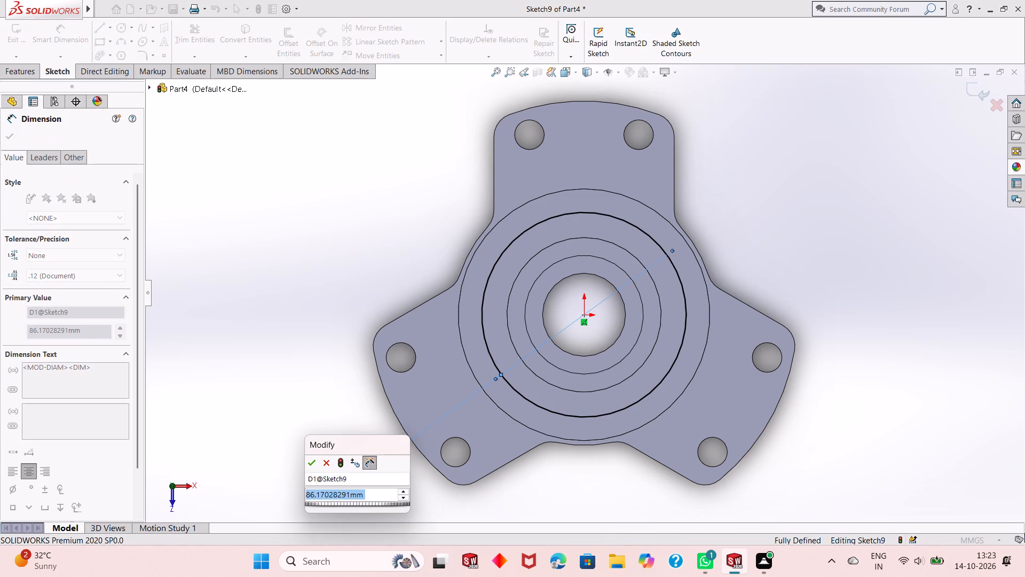
{"action": "type", "text": "85"}
{"action": "key", "text": "Return"}
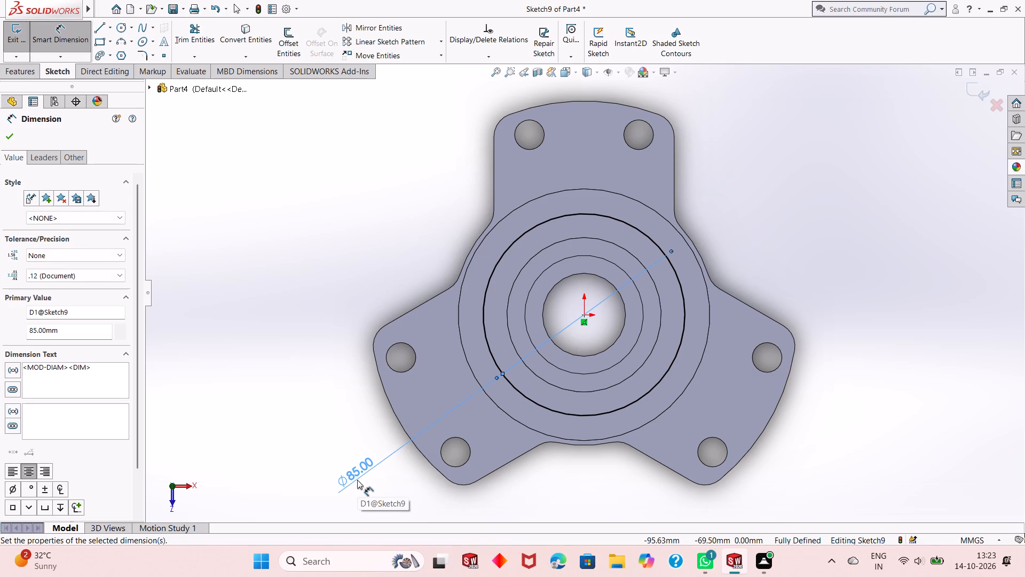
{"action": "right_click", "coordinate": [321, 270]}
{"action": "left_click", "coordinate": [333, 301]}
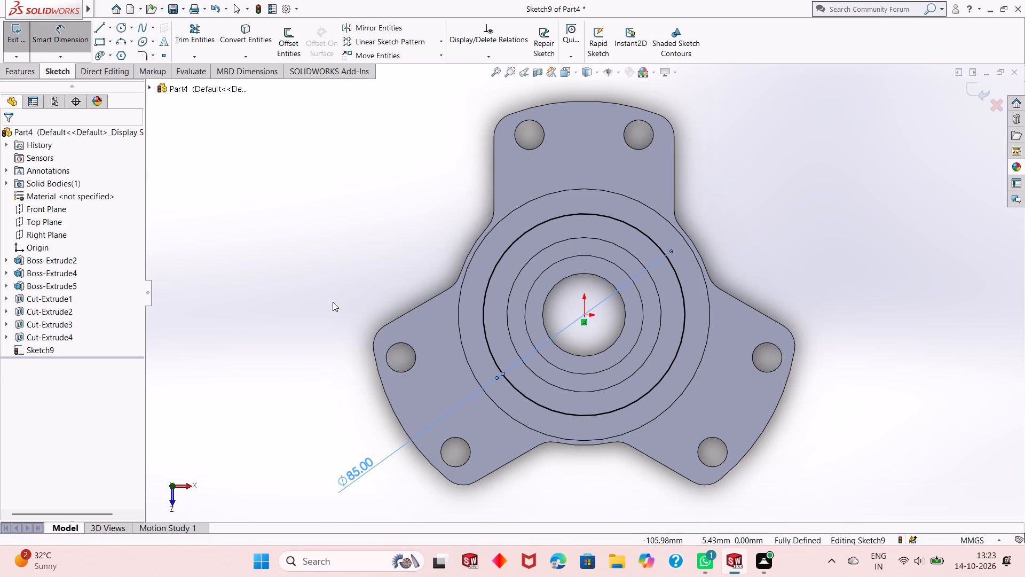
Convert the 85 mm circle to construction geometry and exit the sketch.
{"action": "left_click", "coordinate": [580, 215]}
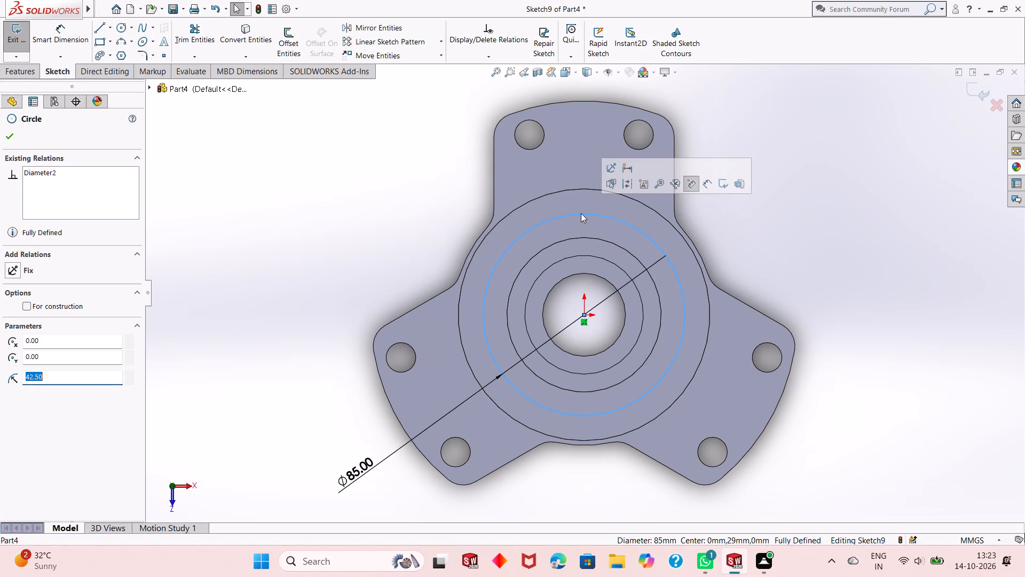
{"action": "left_click", "coordinate": [624, 186]}
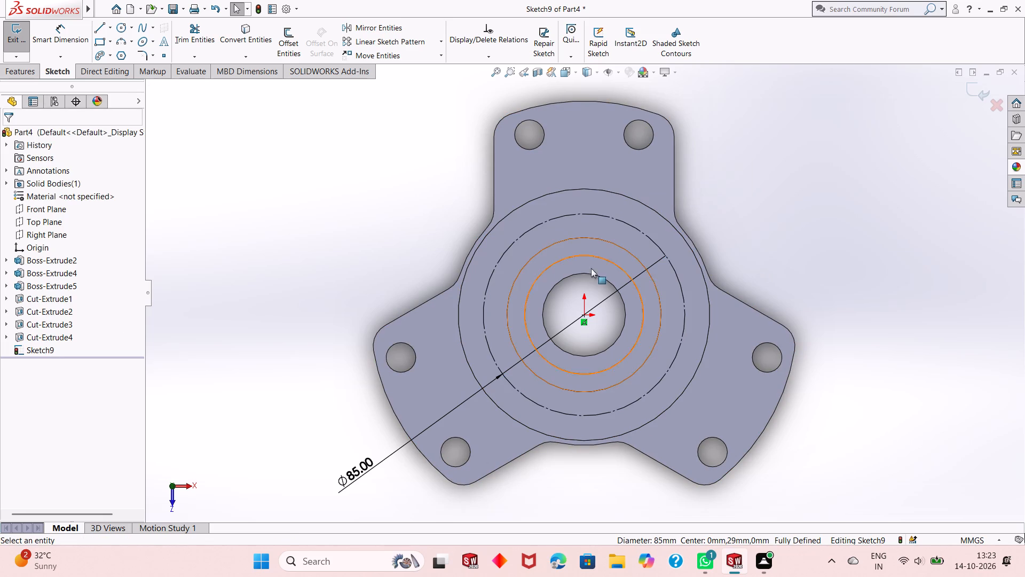
{"action": "left_click", "coordinate": [979, 87]}
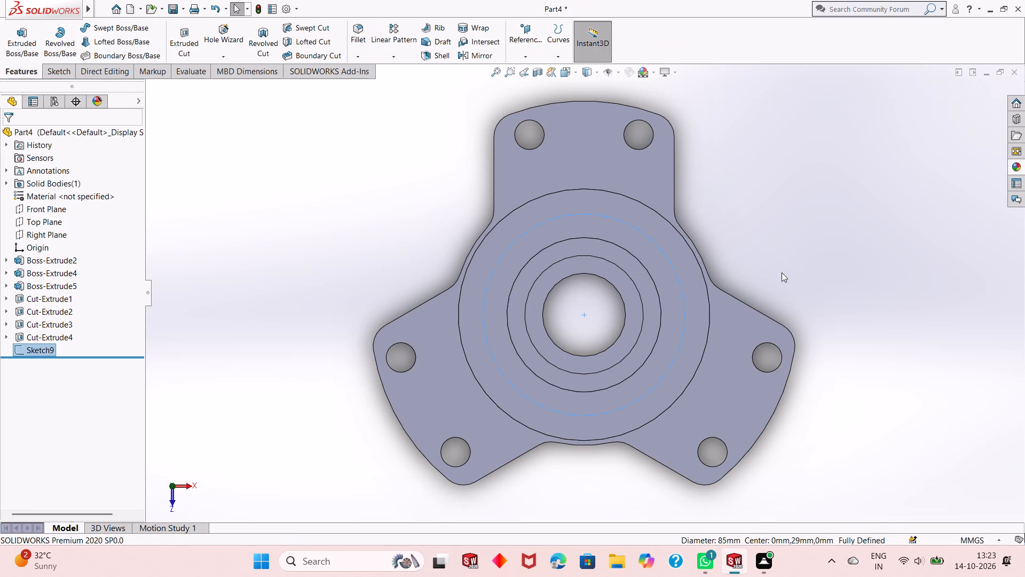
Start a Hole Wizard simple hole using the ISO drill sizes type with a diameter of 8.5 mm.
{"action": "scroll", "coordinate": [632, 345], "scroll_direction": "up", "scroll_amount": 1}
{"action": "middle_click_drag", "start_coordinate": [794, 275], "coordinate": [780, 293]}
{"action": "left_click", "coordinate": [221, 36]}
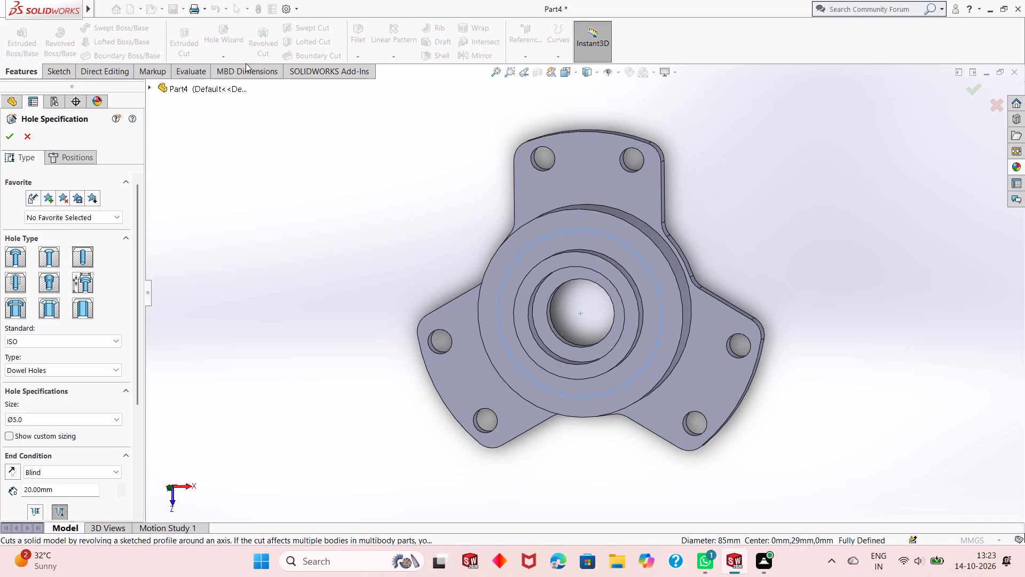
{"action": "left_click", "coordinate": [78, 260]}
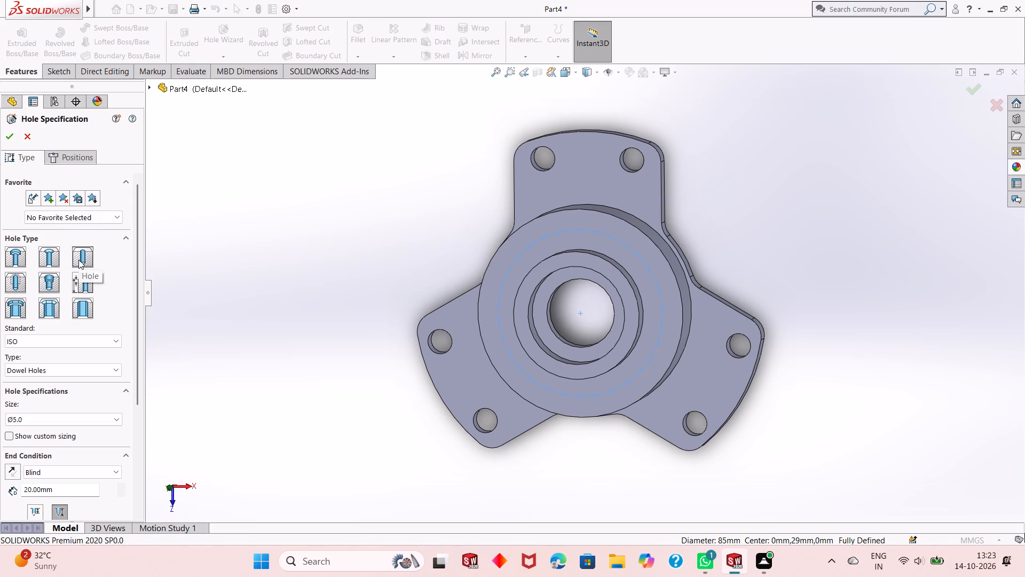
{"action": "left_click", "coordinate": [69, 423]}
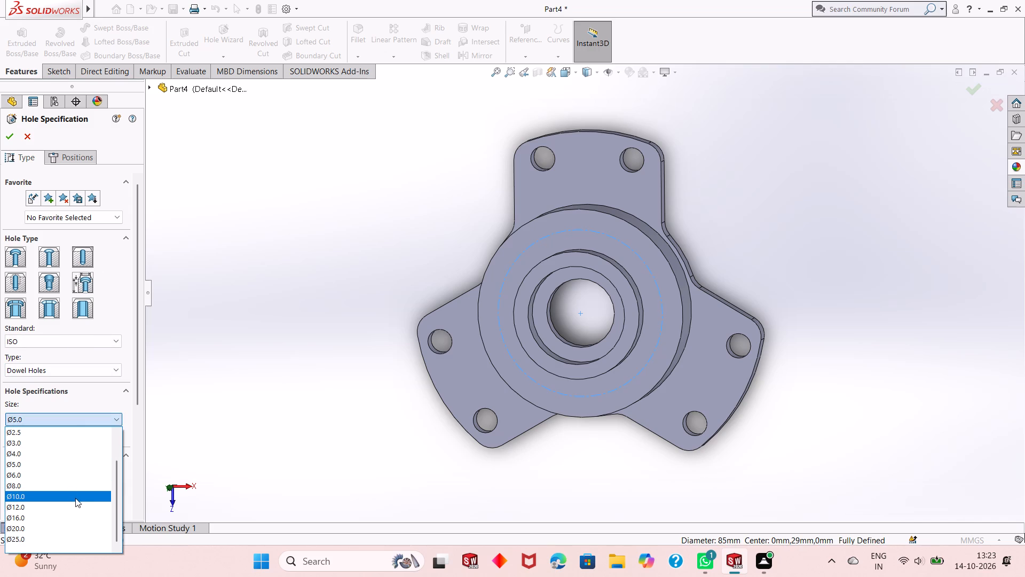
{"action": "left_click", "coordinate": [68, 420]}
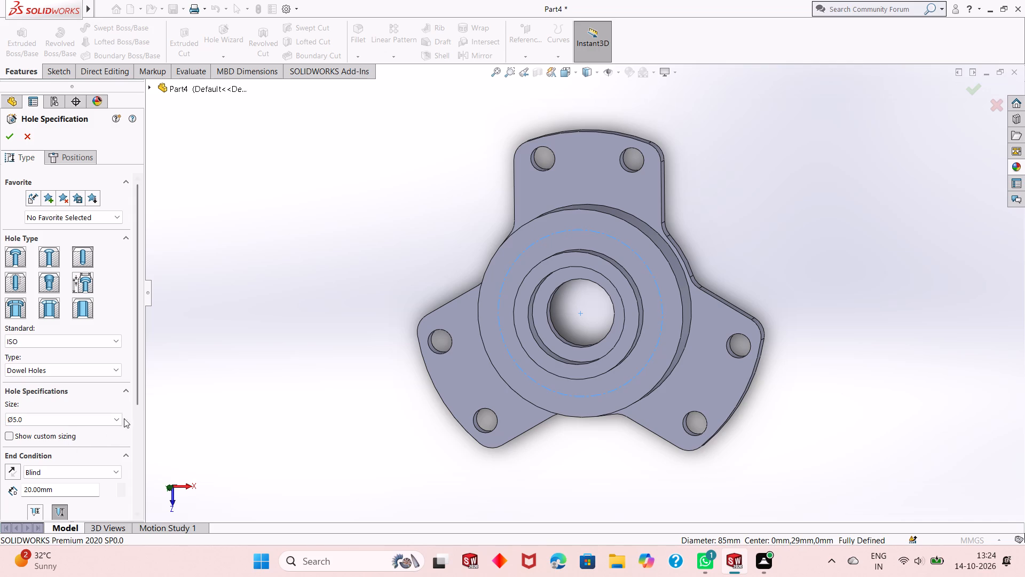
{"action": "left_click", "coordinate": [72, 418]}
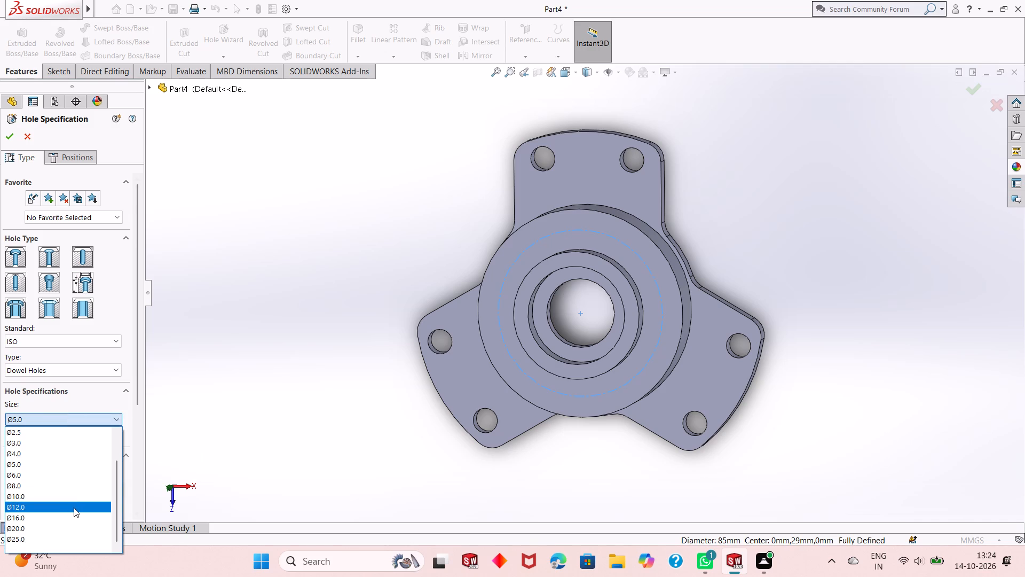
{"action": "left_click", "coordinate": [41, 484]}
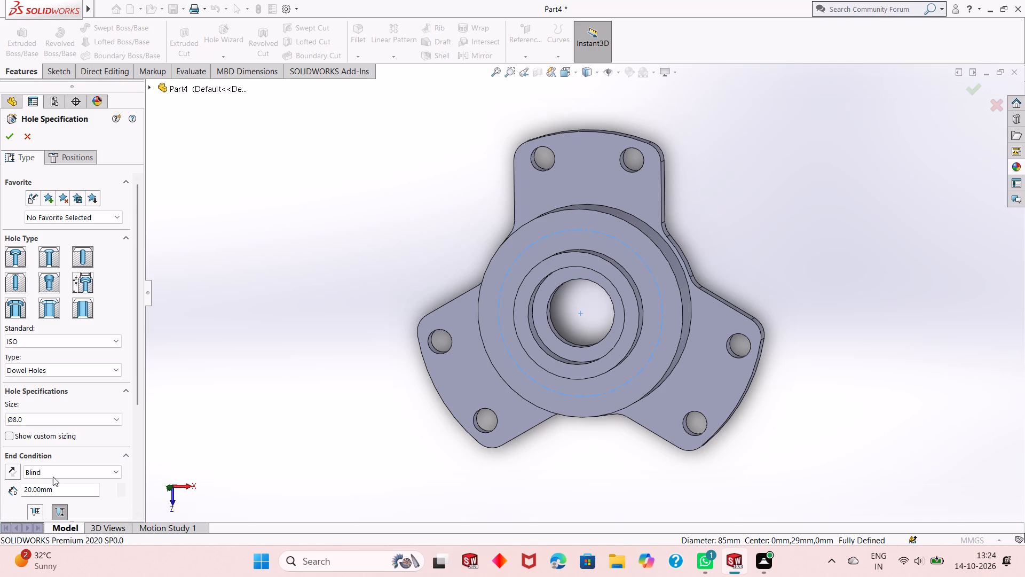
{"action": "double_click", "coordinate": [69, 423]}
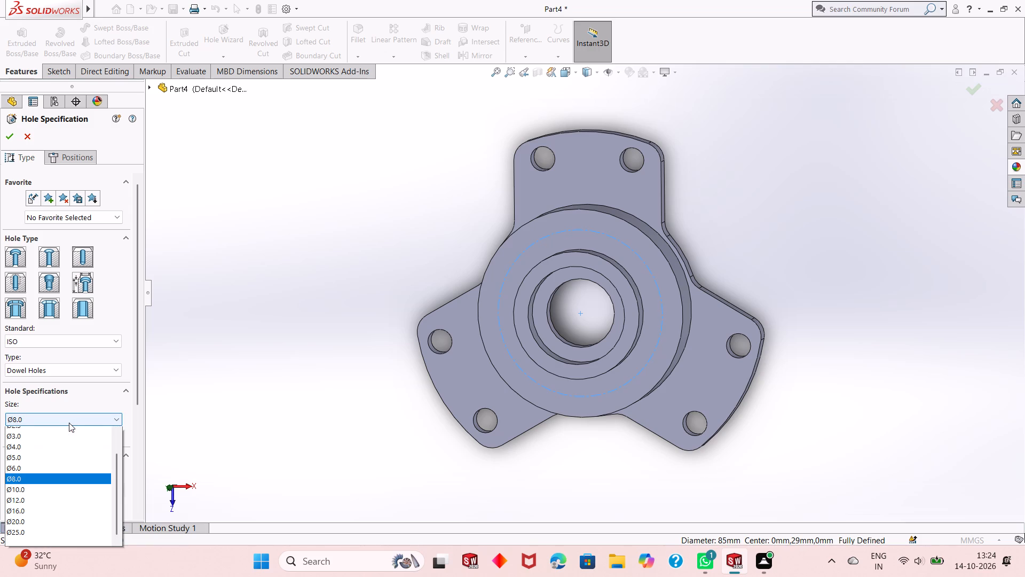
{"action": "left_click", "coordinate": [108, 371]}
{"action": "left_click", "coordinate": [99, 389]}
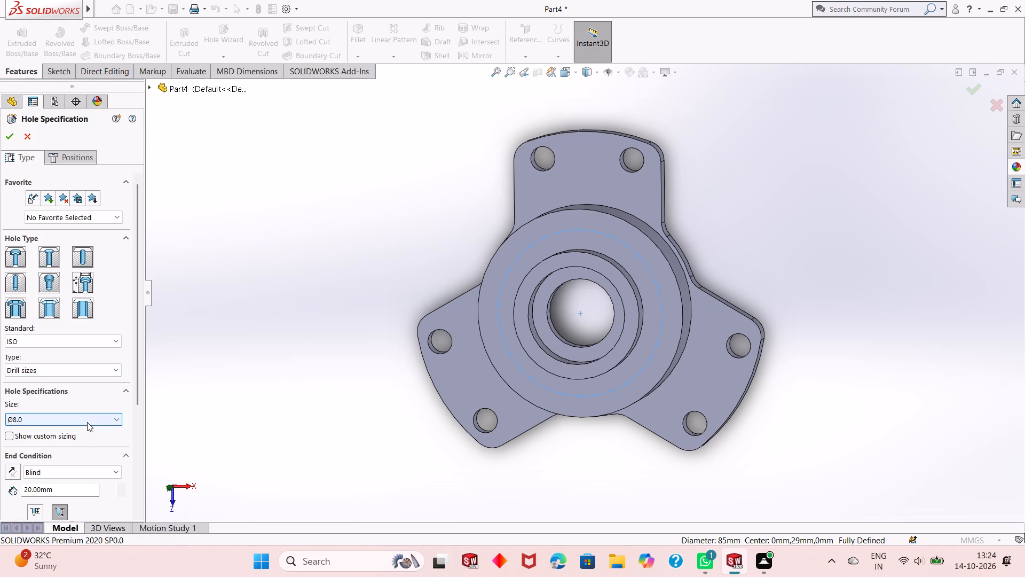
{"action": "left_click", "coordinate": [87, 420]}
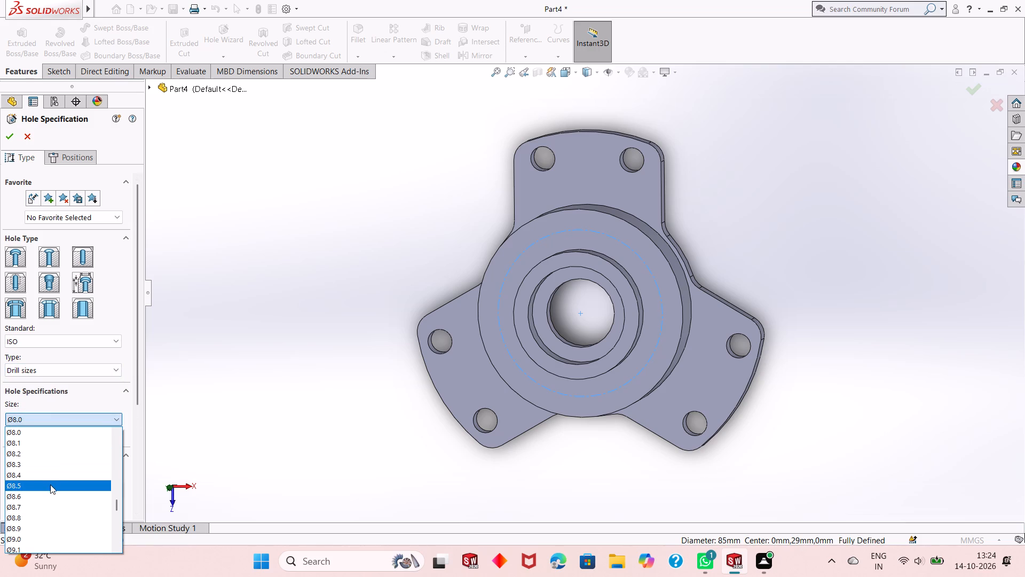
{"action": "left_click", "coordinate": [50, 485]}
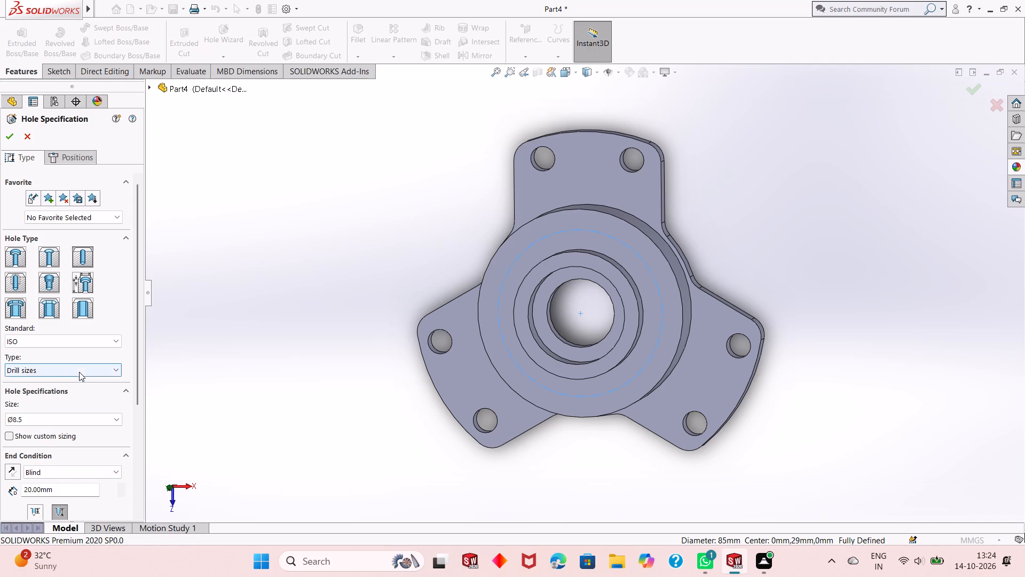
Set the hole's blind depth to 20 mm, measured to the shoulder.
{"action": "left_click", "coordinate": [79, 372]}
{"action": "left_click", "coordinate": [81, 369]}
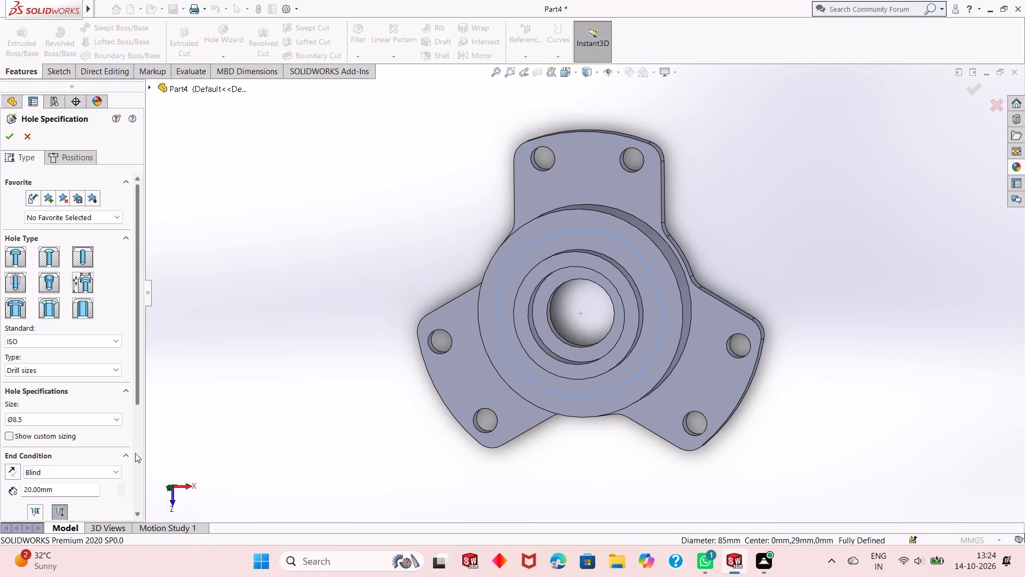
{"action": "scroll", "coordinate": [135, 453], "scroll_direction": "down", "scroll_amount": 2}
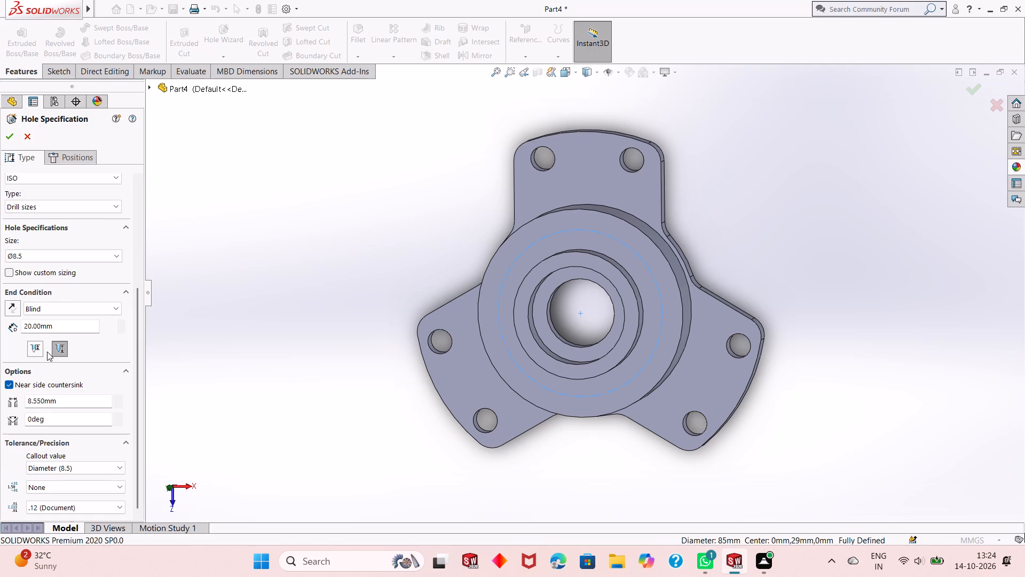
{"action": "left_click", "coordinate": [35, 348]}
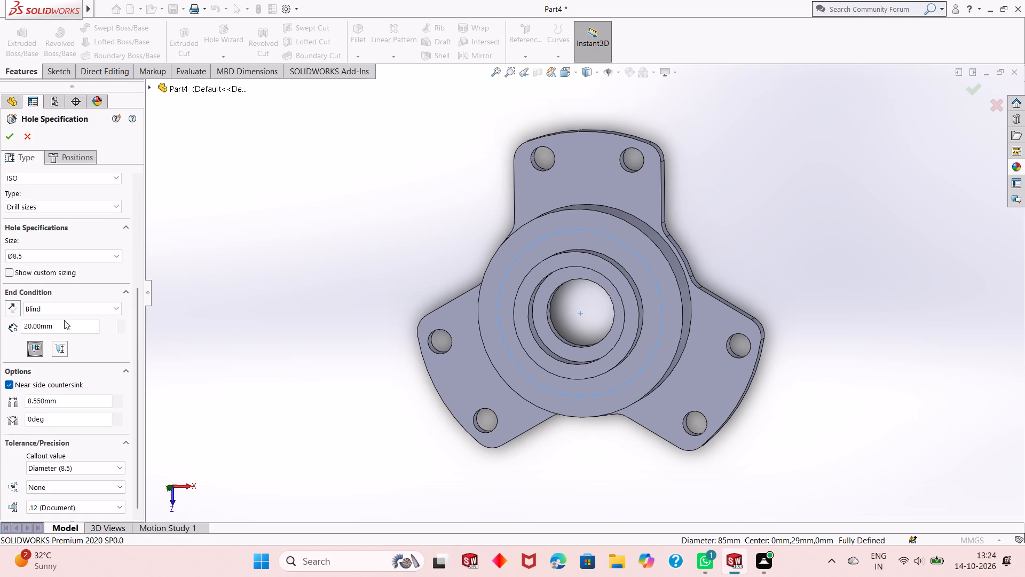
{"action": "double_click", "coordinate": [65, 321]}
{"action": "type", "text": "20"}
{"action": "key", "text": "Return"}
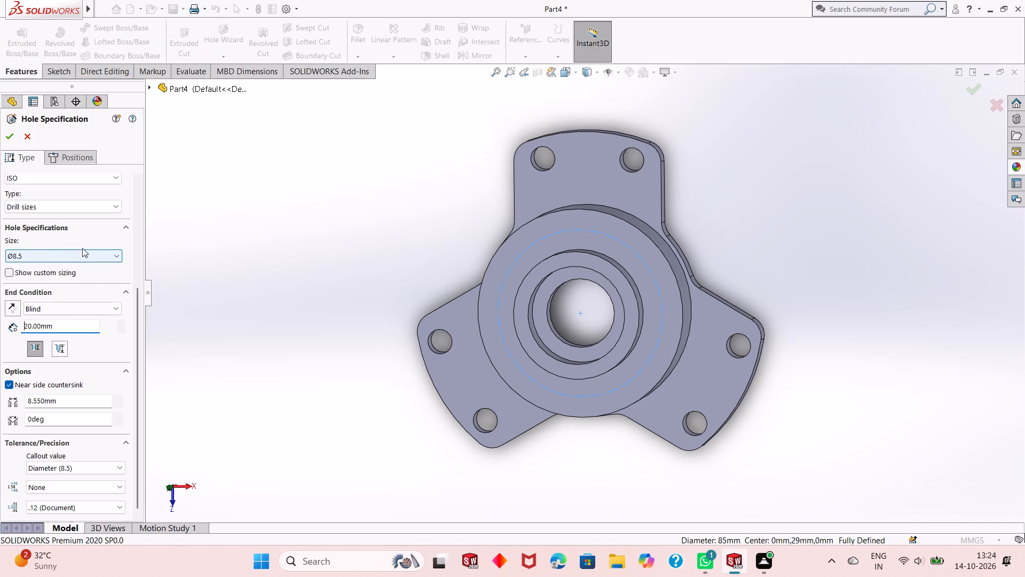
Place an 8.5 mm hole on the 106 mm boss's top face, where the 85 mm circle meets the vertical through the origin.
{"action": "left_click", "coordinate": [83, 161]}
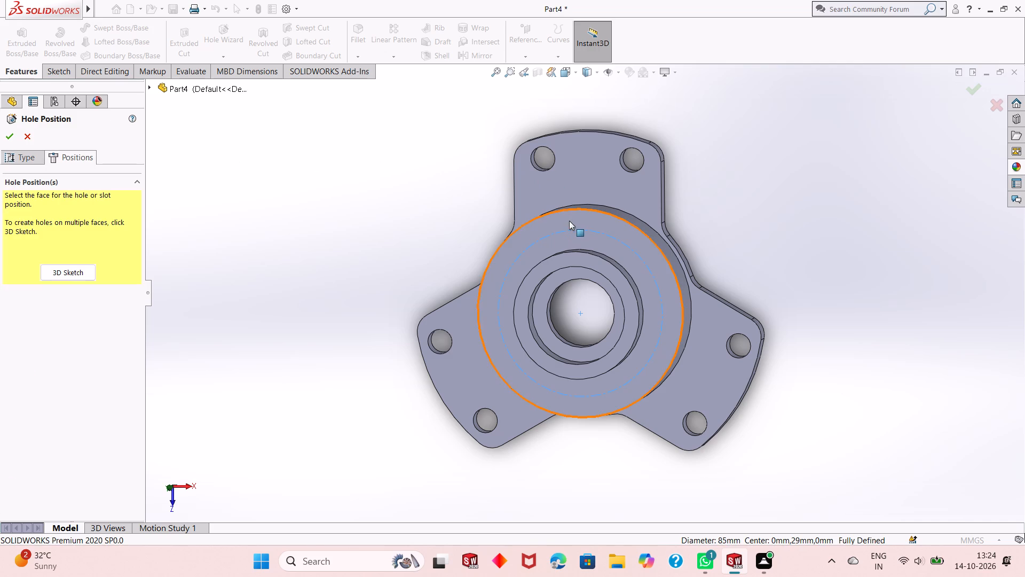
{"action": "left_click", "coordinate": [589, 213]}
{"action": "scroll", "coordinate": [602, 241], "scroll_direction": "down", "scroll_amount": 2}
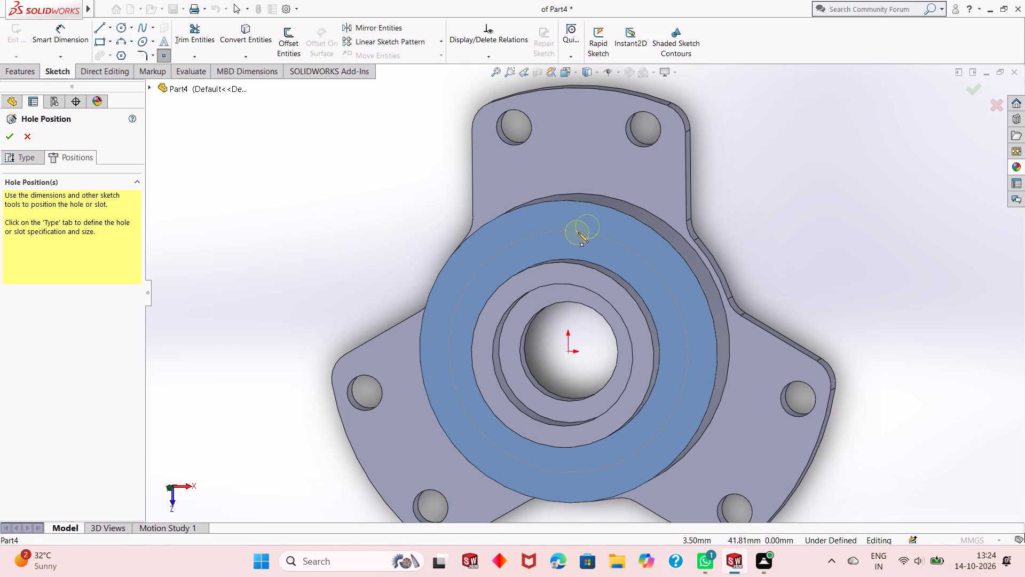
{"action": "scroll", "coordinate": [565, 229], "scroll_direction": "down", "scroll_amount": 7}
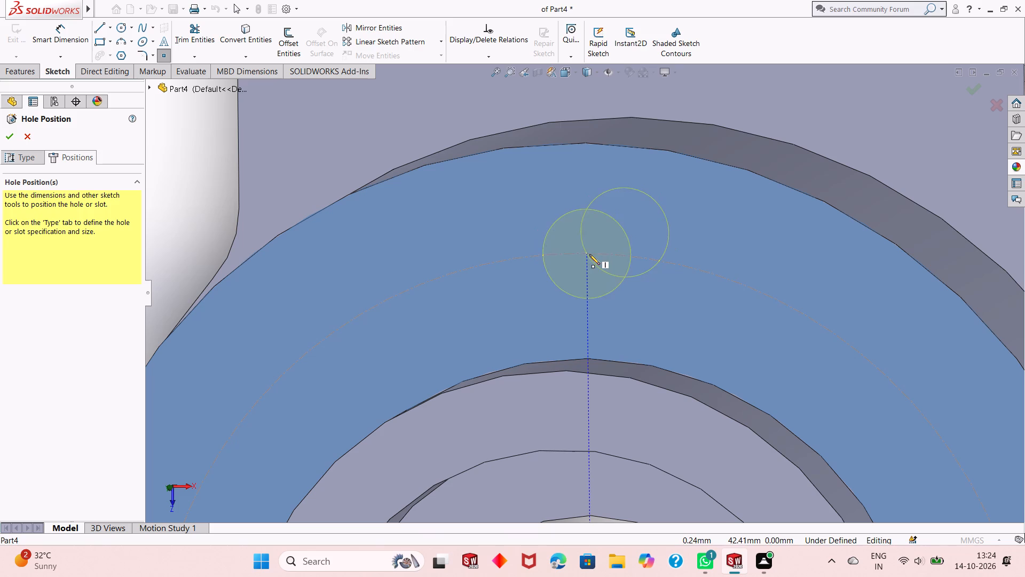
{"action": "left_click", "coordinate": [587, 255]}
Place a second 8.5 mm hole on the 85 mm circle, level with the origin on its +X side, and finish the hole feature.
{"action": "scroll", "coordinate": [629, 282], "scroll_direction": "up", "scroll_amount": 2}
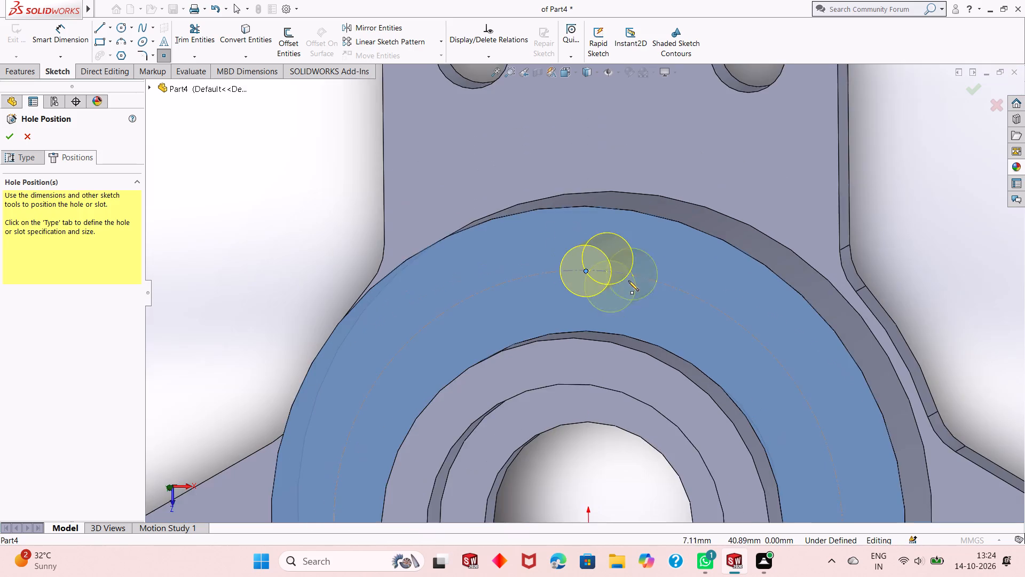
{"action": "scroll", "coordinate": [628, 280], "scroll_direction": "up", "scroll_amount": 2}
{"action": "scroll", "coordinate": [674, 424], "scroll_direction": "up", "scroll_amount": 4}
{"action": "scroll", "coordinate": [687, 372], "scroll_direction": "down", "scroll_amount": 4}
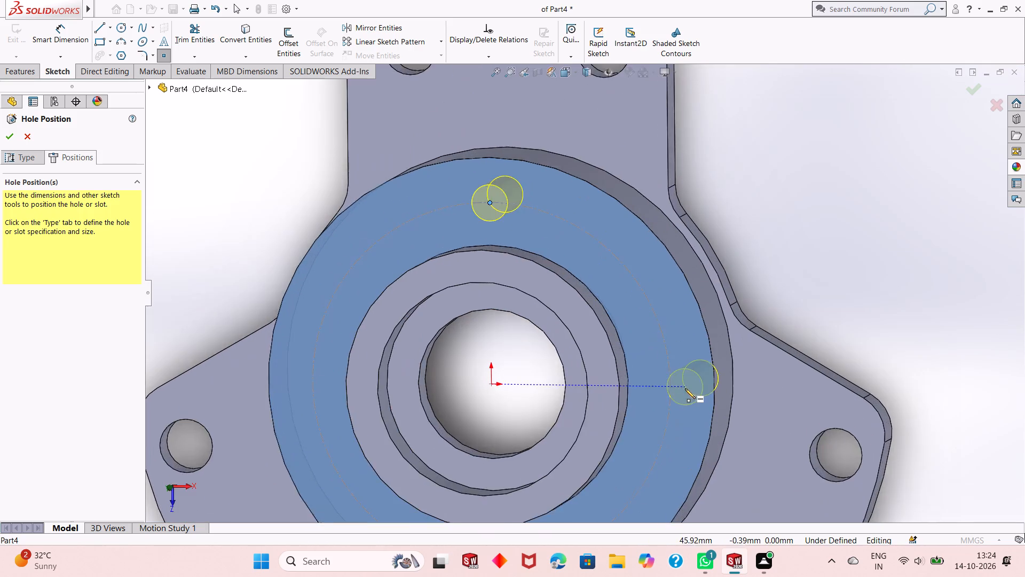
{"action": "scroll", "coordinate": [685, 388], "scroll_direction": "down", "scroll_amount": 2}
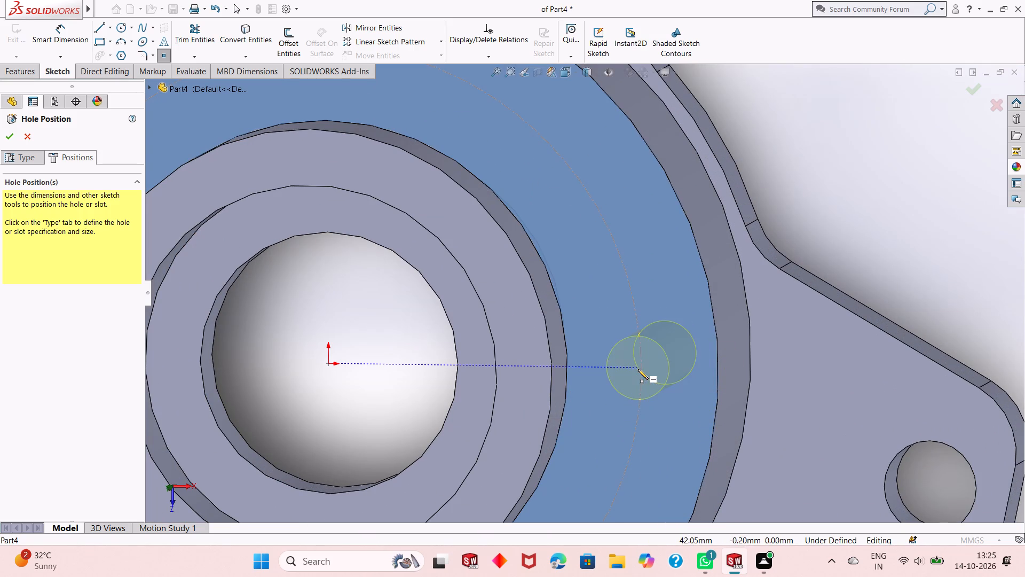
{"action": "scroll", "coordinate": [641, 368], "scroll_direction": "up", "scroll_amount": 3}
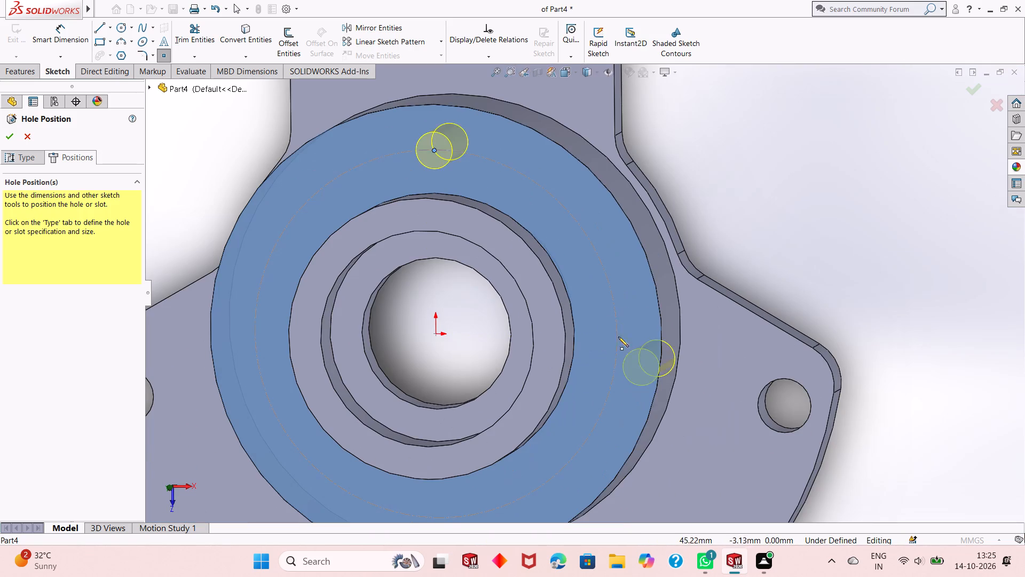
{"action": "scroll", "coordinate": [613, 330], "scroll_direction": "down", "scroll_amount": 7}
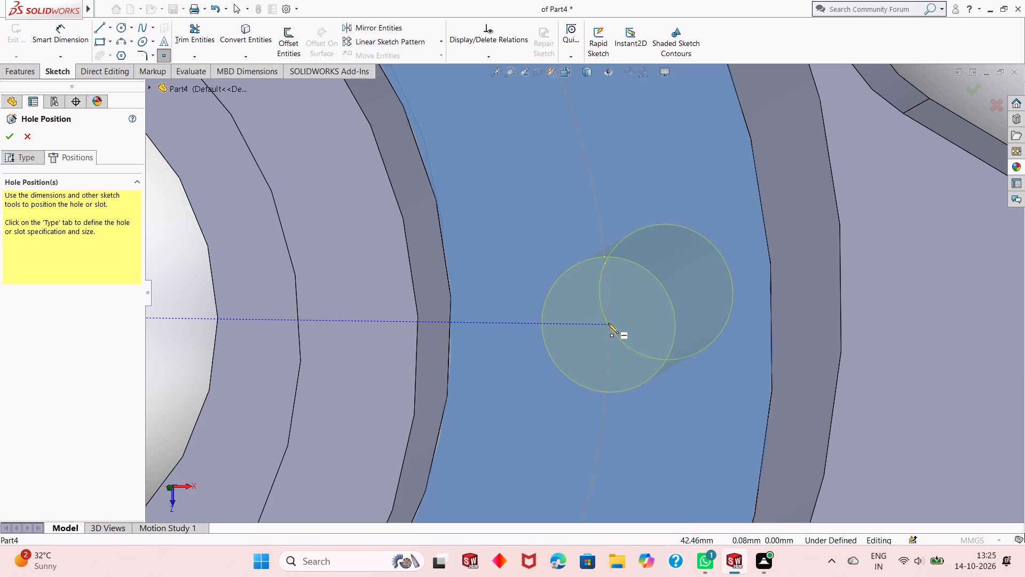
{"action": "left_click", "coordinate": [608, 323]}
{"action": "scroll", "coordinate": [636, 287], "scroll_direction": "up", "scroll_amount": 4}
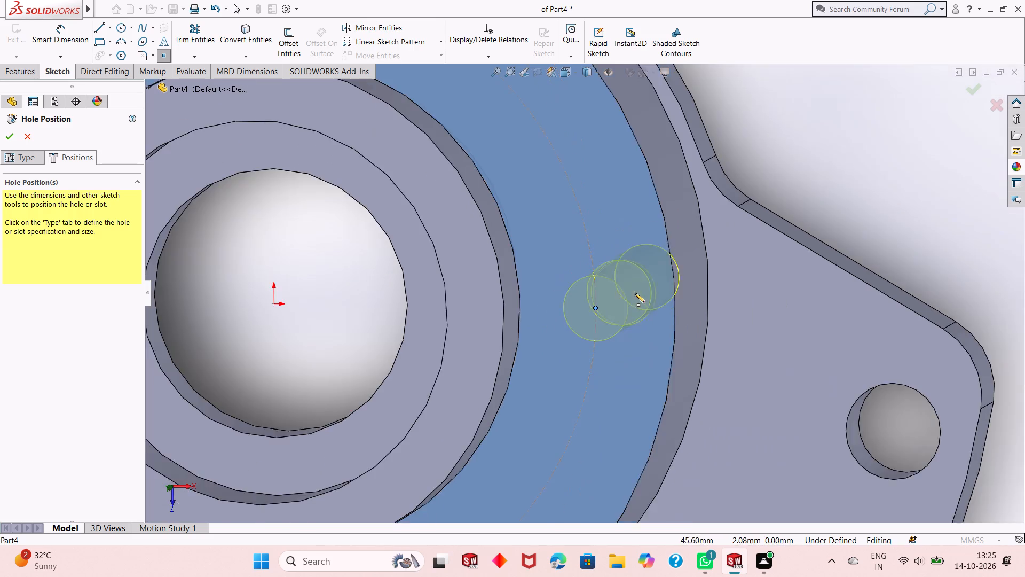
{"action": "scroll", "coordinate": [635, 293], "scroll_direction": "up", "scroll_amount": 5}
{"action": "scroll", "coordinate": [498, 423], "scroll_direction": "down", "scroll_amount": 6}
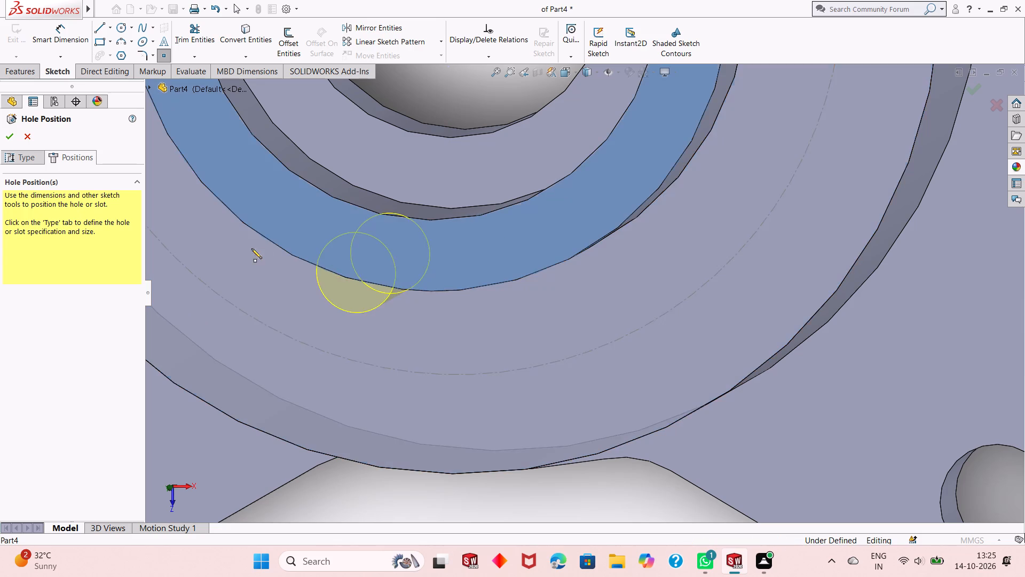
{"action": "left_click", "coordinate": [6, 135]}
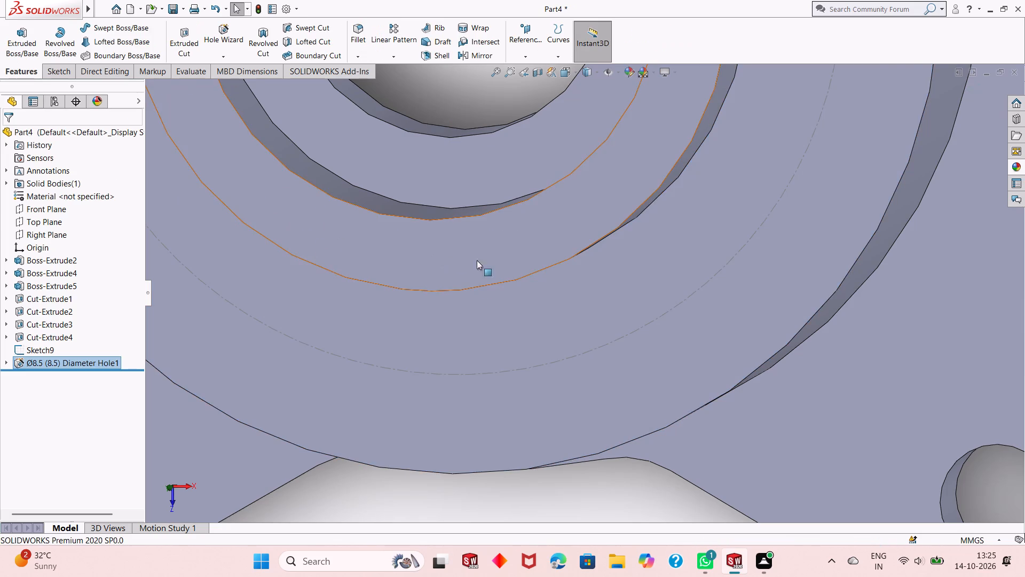
Examine the two 8.5 mm holes on the 85 mm circle, checking their positions and bottom shape.
{"action": "scroll", "coordinate": [606, 333], "scroll_direction": "up", "scroll_amount": 5}
{"action": "middle_click_drag", "start_coordinate": [619, 302], "coordinate": [634, 196]}
{"action": "scroll", "coordinate": [634, 194], "scroll_direction": "down", "scroll_amount": 3}
{"action": "scroll", "coordinate": [626, 268], "scroll_direction": "up", "scroll_amount": 2}
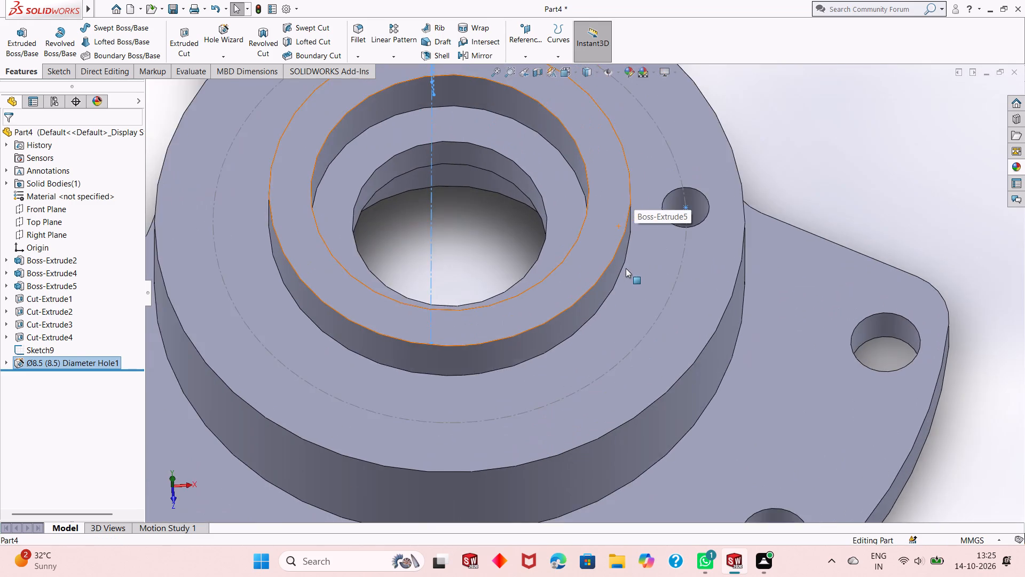
{"action": "scroll", "coordinate": [626, 268], "scroll_direction": "up", "scroll_amount": 2}
{"action": "scroll", "coordinate": [483, 127], "scroll_direction": "down", "scroll_amount": 3}
{"action": "key", "text": "Escape"}
{"action": "scroll", "coordinate": [545, 181], "scroll_direction": "down", "scroll_amount": 3}
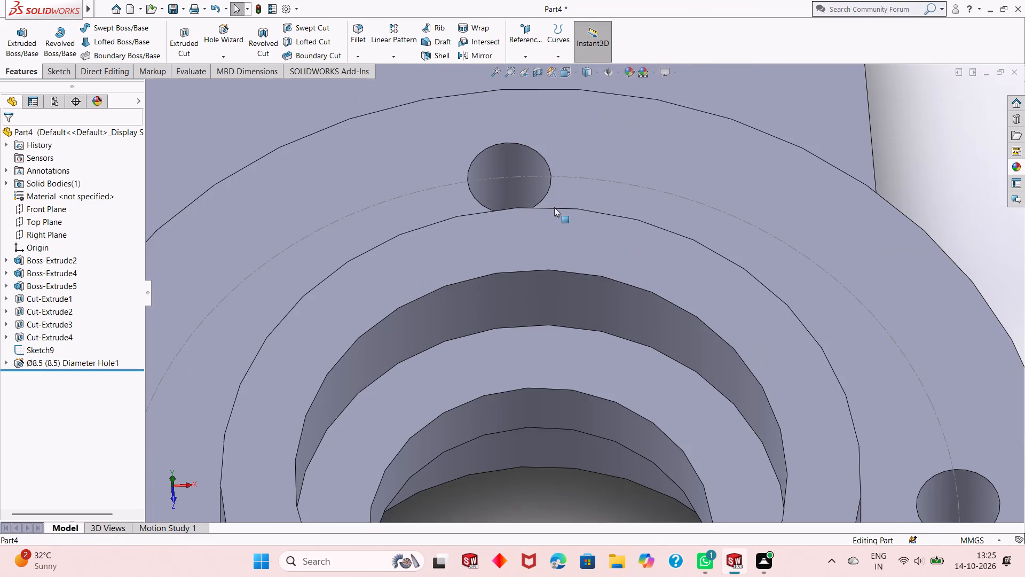
{"action": "middle_click_drag", "start_coordinate": [555, 210], "coordinate": [549, 279]}
{"action": "scroll", "coordinate": [549, 279], "scroll_direction": "up", "scroll_amount": 3}
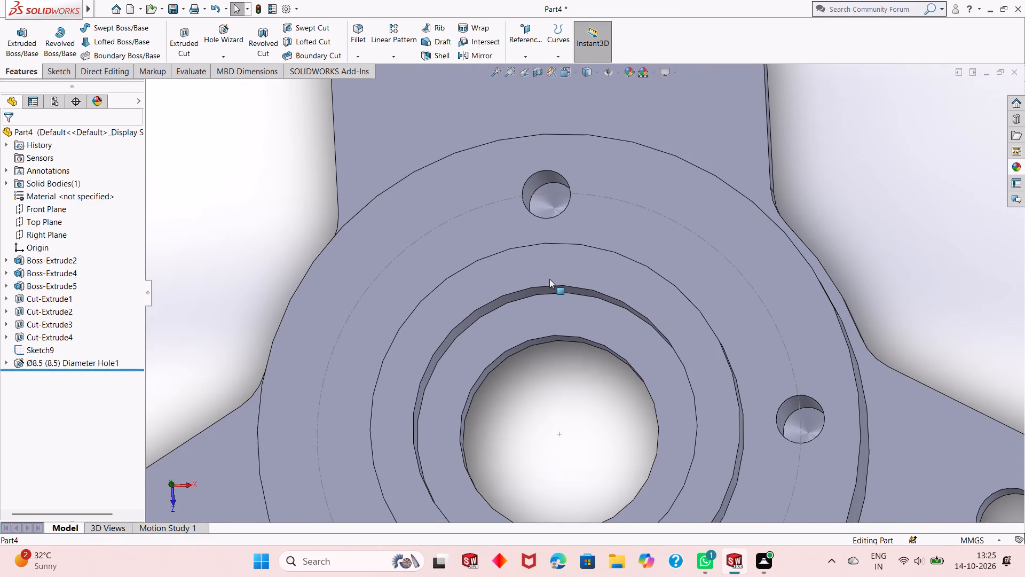
{"action": "middle_click_drag", "start_coordinate": [570, 297], "coordinate": [642, 285]}
{"action": "middle_click_drag", "start_coordinate": [667, 376], "coordinate": [674, 386]}
{"action": "scroll", "coordinate": [808, 406], "scroll_direction": "down", "scroll_amount": 4}
{"action": "scroll", "coordinate": [723, 339], "scroll_direction": "down", "scroll_amount": 3}
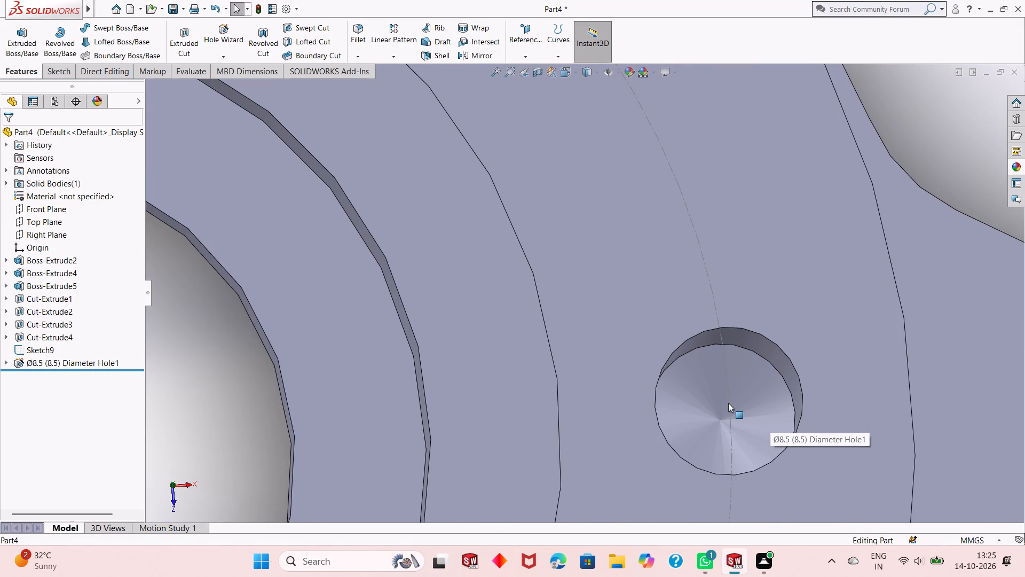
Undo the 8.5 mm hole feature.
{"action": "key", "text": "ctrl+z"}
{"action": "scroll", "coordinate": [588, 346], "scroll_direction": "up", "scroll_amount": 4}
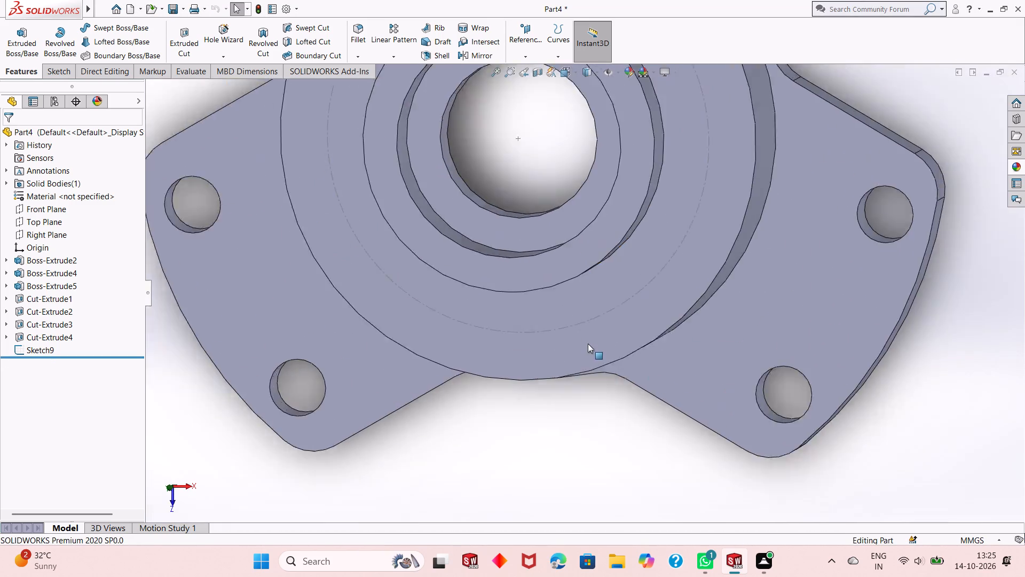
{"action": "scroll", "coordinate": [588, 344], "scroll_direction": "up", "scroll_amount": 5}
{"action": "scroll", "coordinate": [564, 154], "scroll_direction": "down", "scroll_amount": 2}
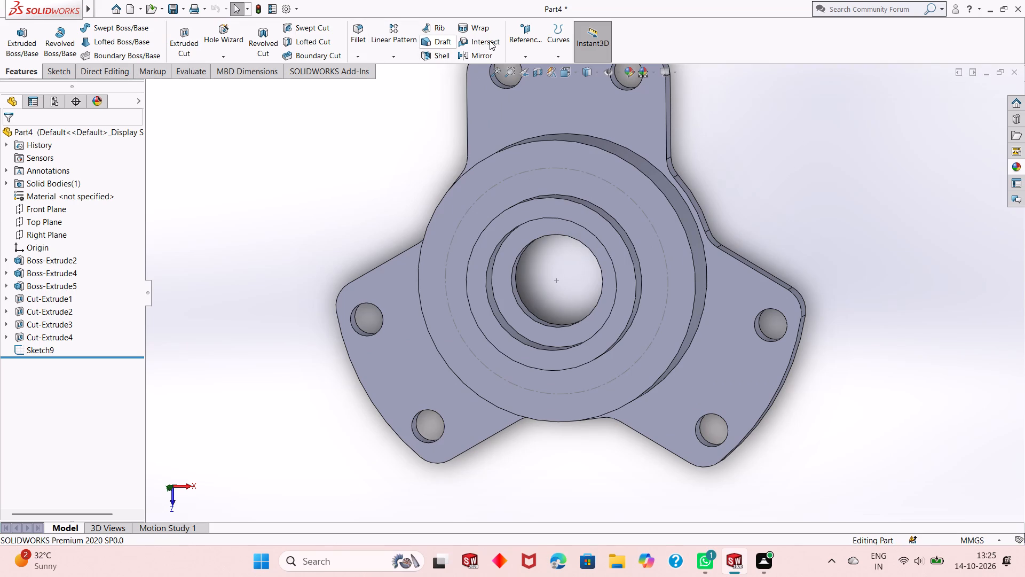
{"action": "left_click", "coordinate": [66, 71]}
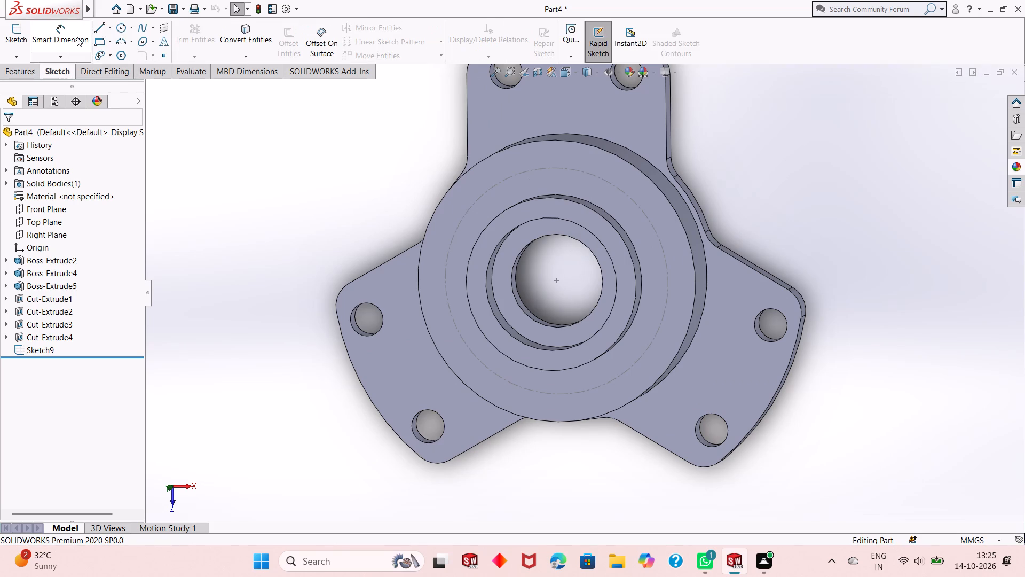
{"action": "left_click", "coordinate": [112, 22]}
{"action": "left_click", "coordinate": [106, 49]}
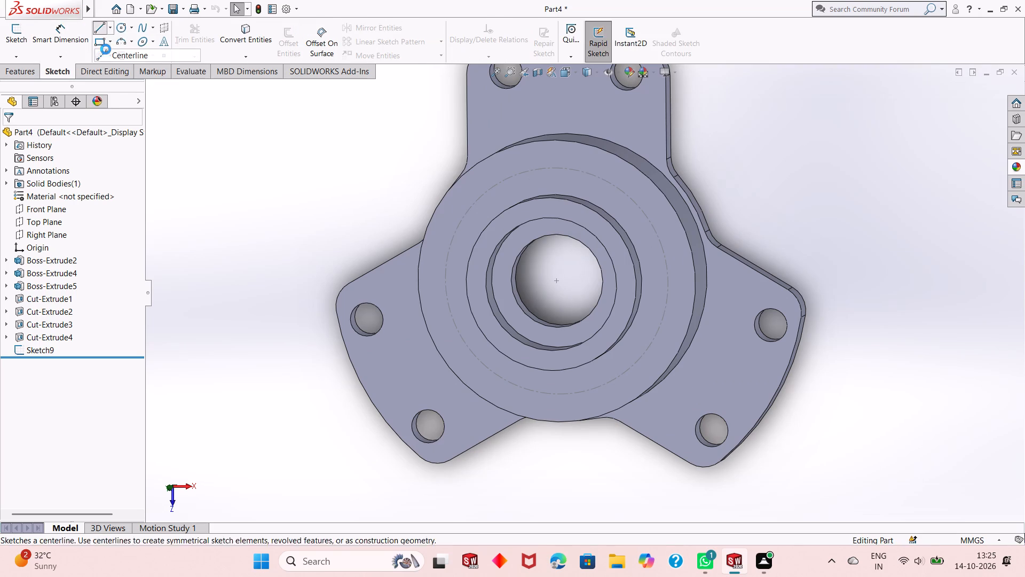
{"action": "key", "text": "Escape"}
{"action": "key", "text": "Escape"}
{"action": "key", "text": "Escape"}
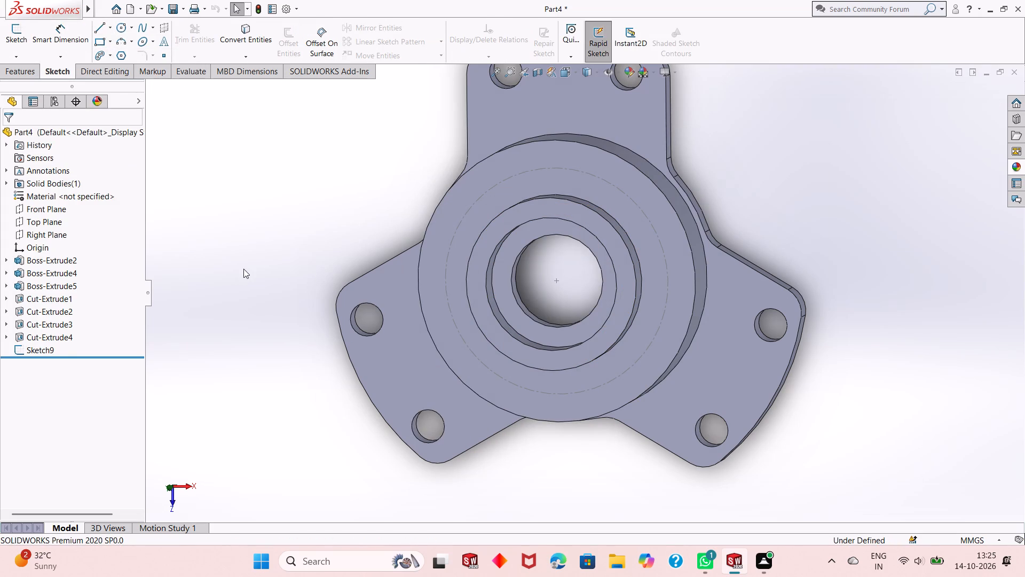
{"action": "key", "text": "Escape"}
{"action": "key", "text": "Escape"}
Reopen the 85 mm circle's sketch and draw a vertical centerline from the origin to the circle on the -Z side.
{"action": "left_click", "coordinate": [45, 347]}
{"action": "left_click", "coordinate": [56, 316]}
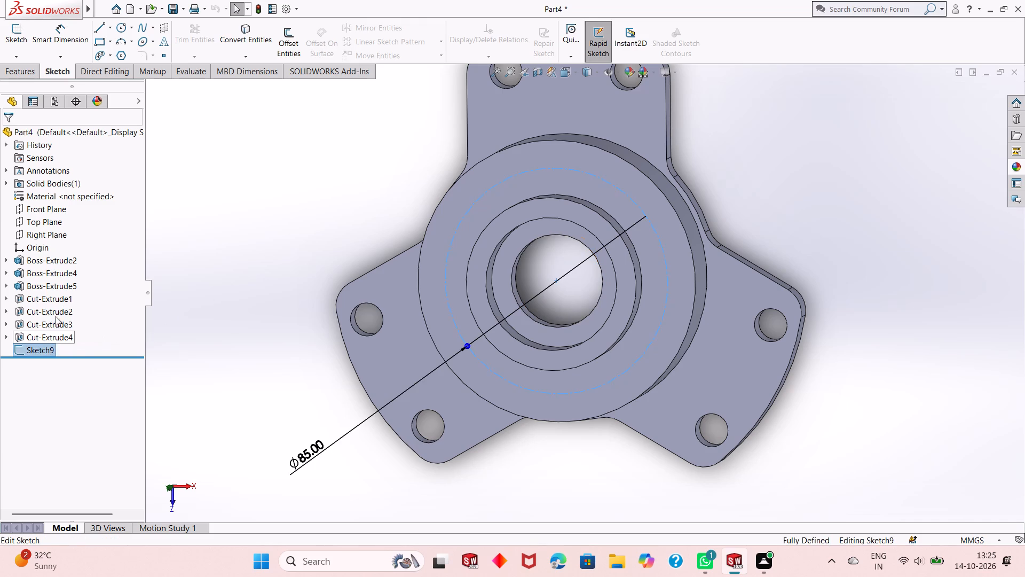
{"action": "key", "text": "Escape"}
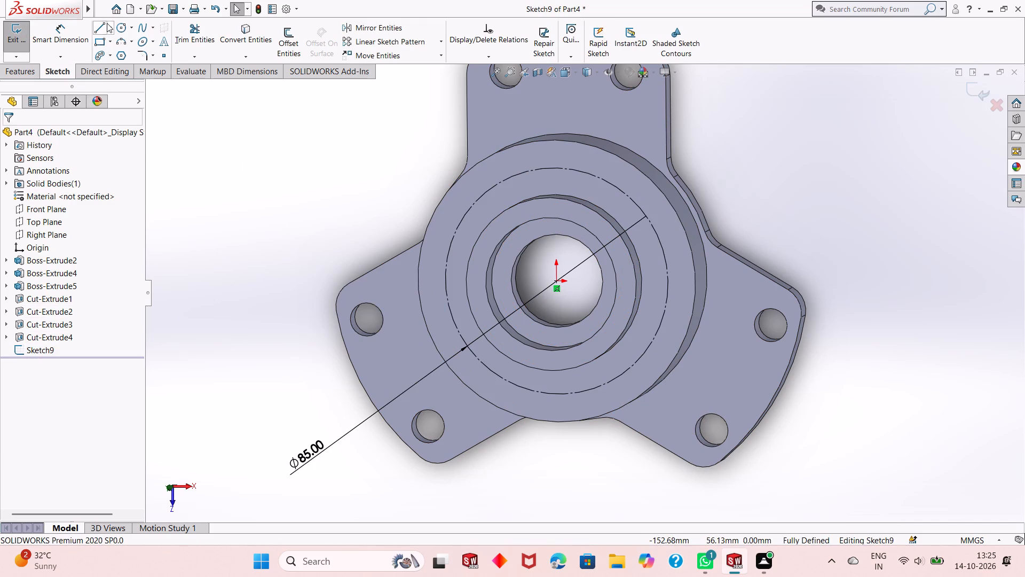
{"action": "left_click", "coordinate": [107, 23]}
{"action": "left_click", "coordinate": [111, 50]}
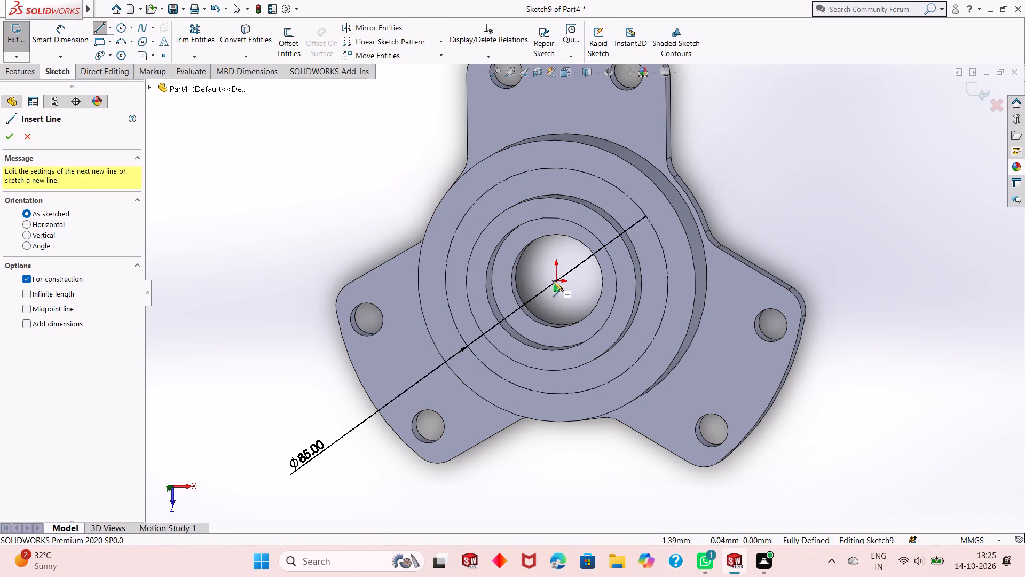
{"action": "left_click", "coordinate": [555, 282]}
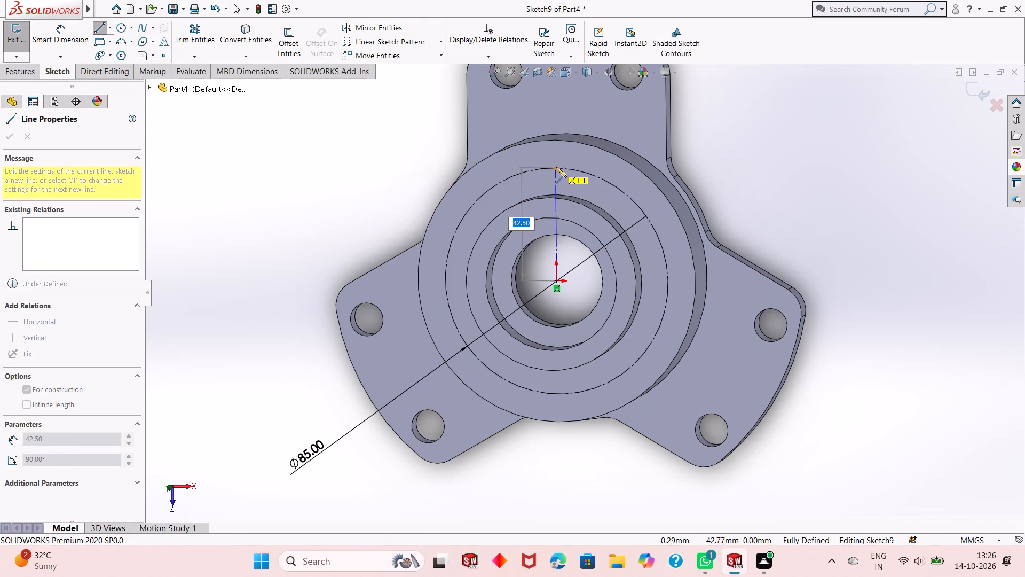
{"action": "left_click", "coordinate": [557, 167]}
{"action": "key", "text": "Escape"}
{"action": "key", "text": "Escape"}
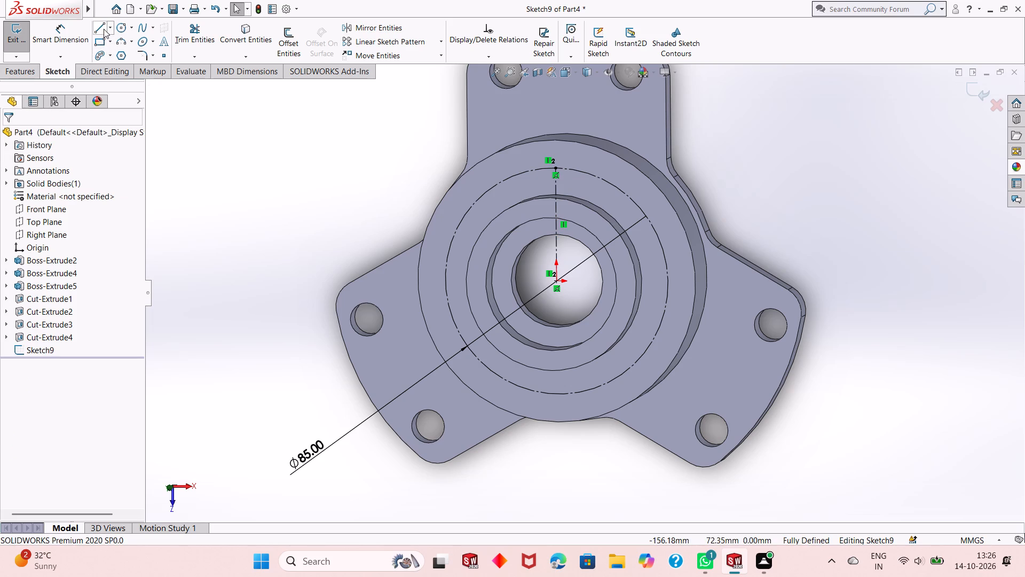
Draw a horizontal centerline from the origin to the 85 mm circle on the +X side.
{"action": "left_click", "coordinate": [111, 26]}
{"action": "left_click", "coordinate": [111, 52]}
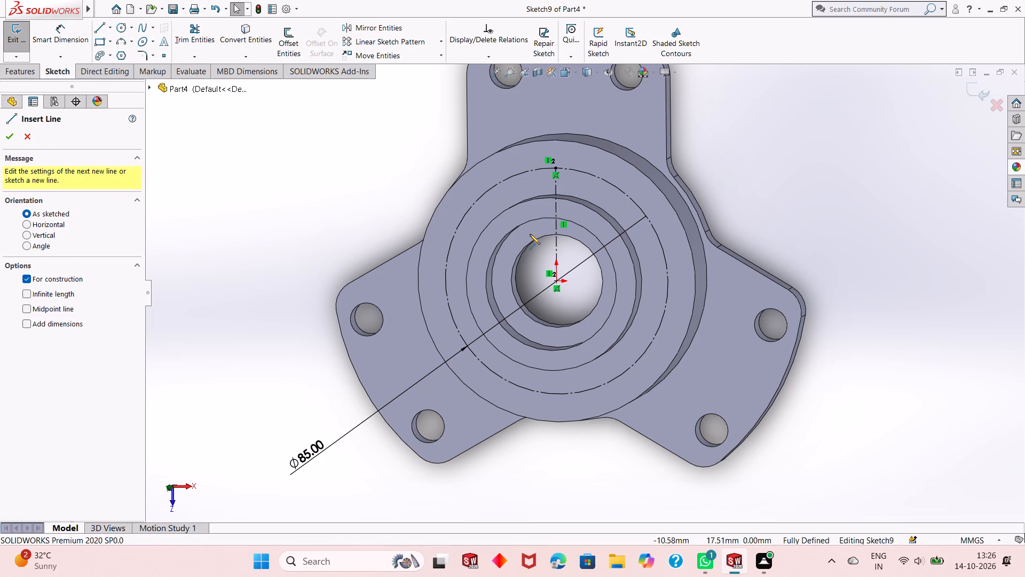
{"action": "left_click", "coordinate": [557, 283]}
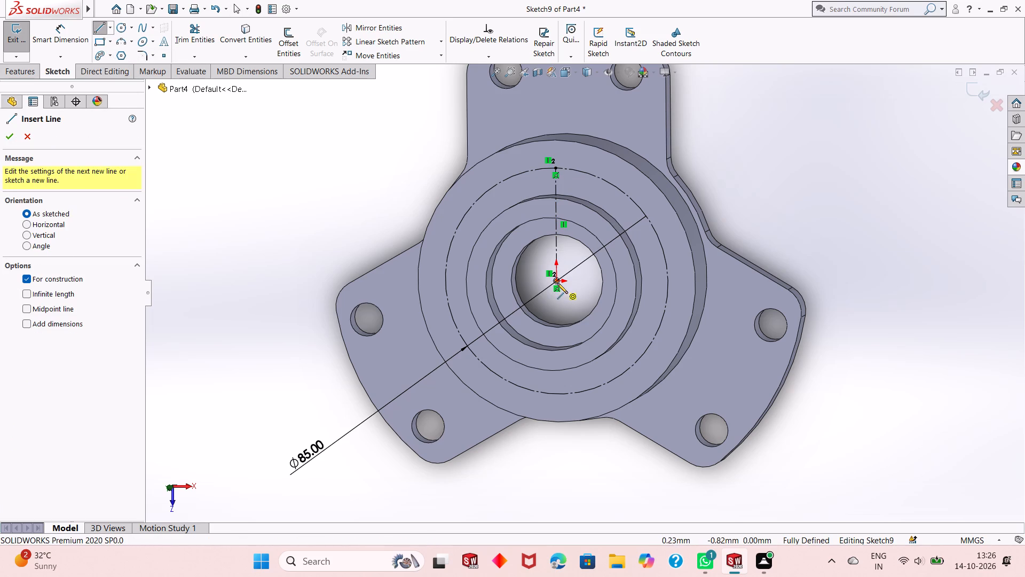
{"action": "left_click", "coordinate": [668, 284]}
{"action": "key", "text": "Escape"}
{"action": "key", "text": "Escape"}
{"action": "key", "text": "Escape"}
{"action": "key", "text": "Escape"}
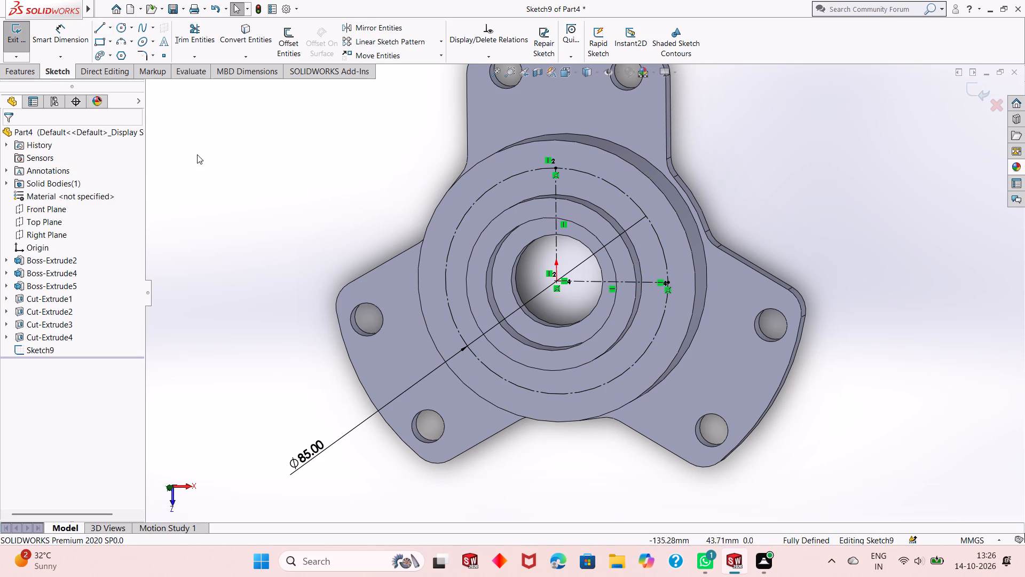
Draw a vertical centerline from the origin to the 85 mm circle on the +Z side.
{"action": "left_click", "coordinate": [109, 30]}
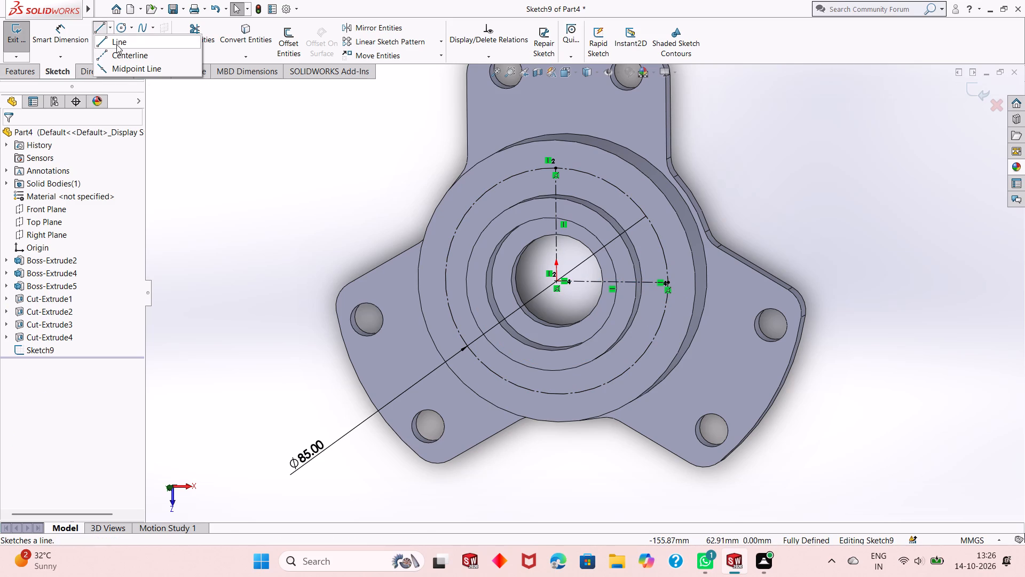
{"action": "left_click", "coordinate": [122, 52]}
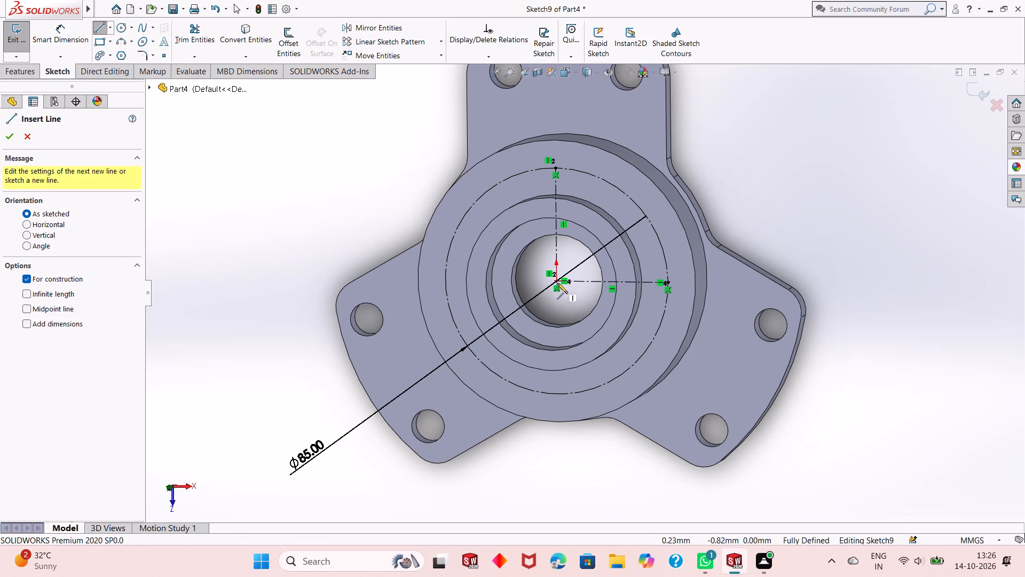
{"action": "left_click", "coordinate": [557, 280]}
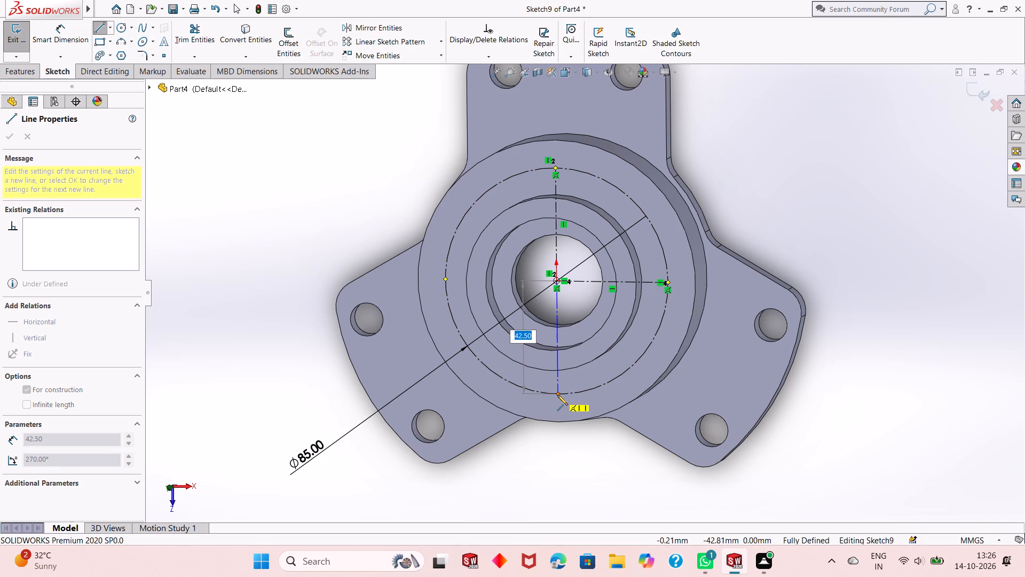
{"action": "left_click", "coordinate": [557, 395]}
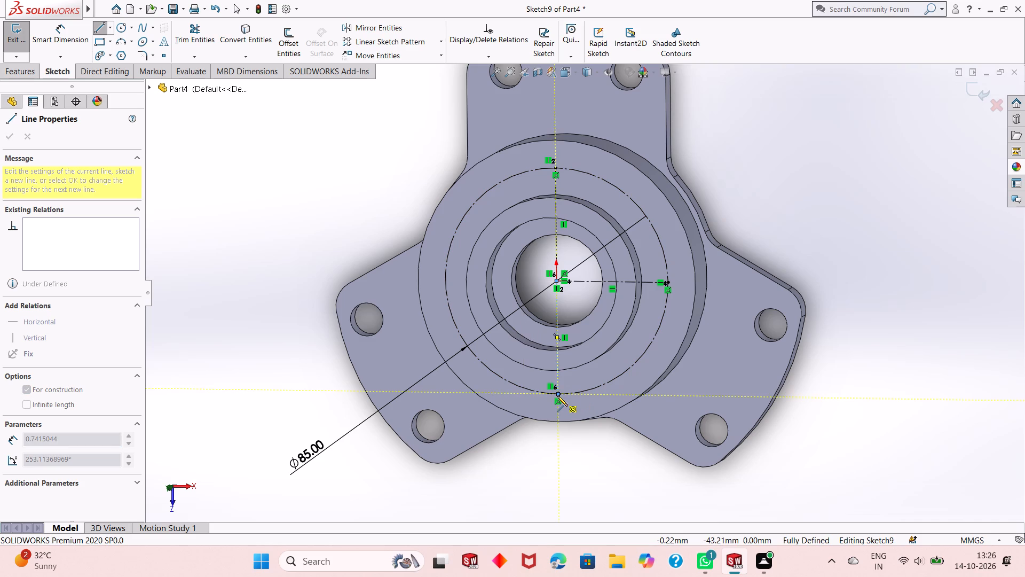
{"action": "right_click", "coordinate": [557, 396]}
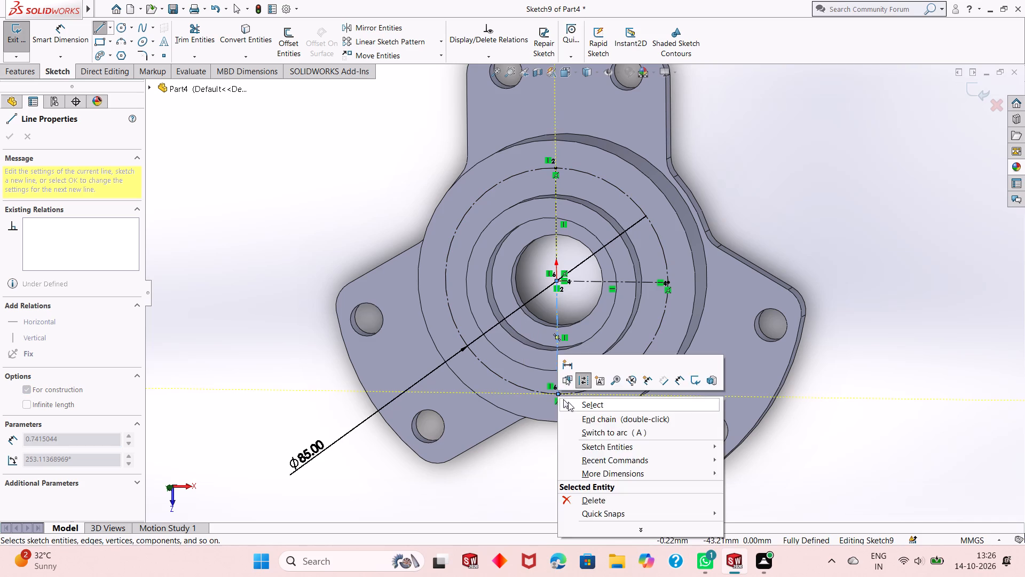
{"action": "left_click", "coordinate": [569, 402]}
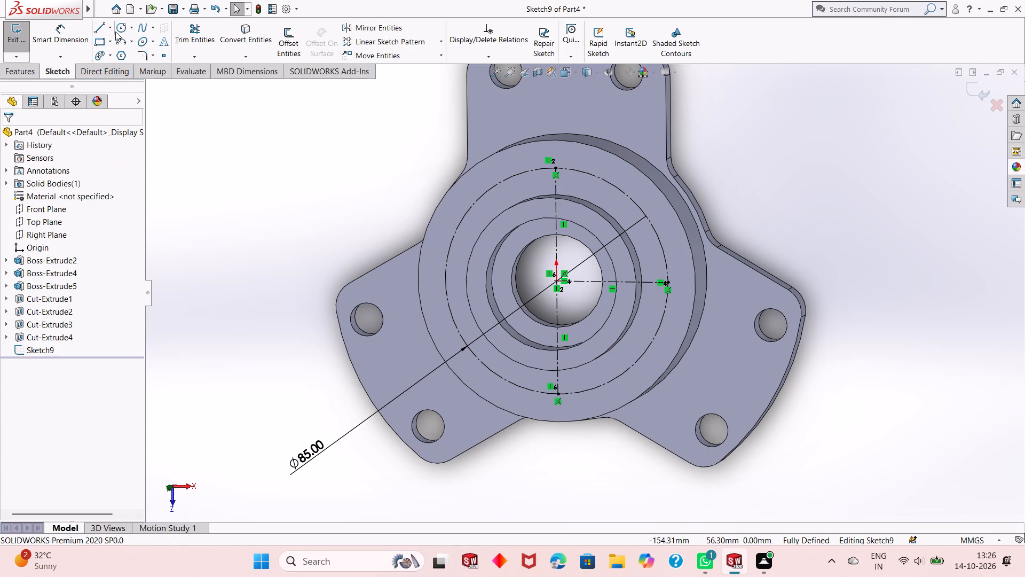
Draw a horizontal centerline from the origin to the 85 mm circle on the -X side, and exit the sketch.
{"action": "left_click", "coordinate": [112, 27]}
{"action": "left_click", "coordinate": [115, 54]}
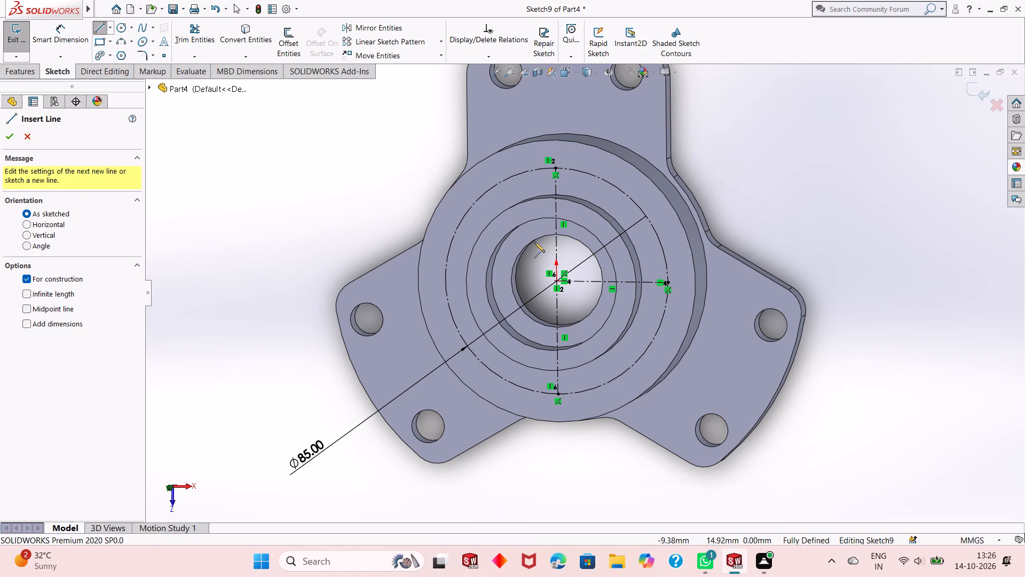
{"action": "left_click", "coordinate": [558, 283]}
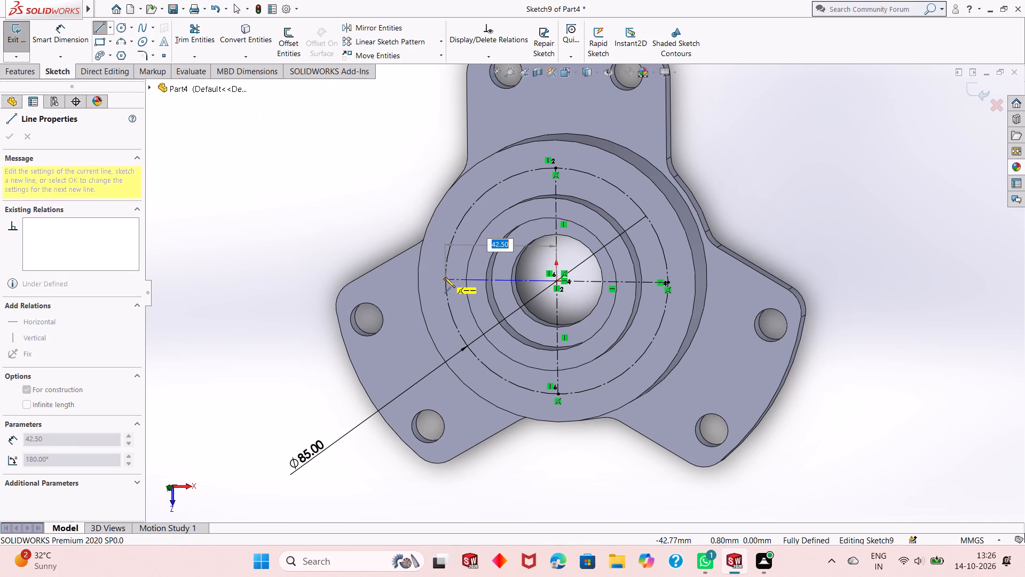
{"action": "left_click", "coordinate": [445, 279]}
{"action": "key", "text": "Escape"}
{"action": "key", "text": "Escape"}
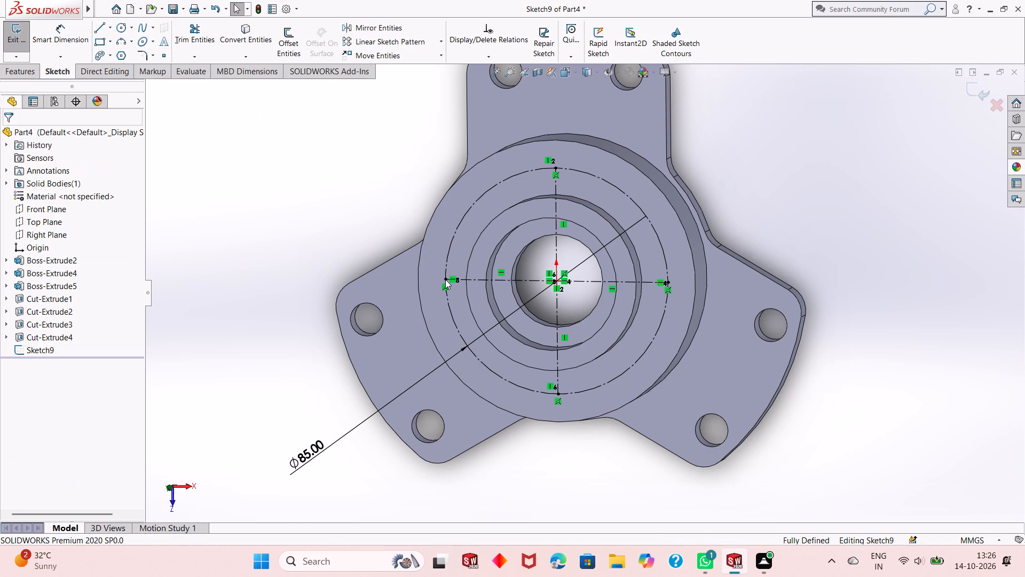
{"action": "key", "text": "Escape"}
{"action": "scroll", "coordinate": [539, 277], "scroll_direction": "down", "scroll_amount": 1}
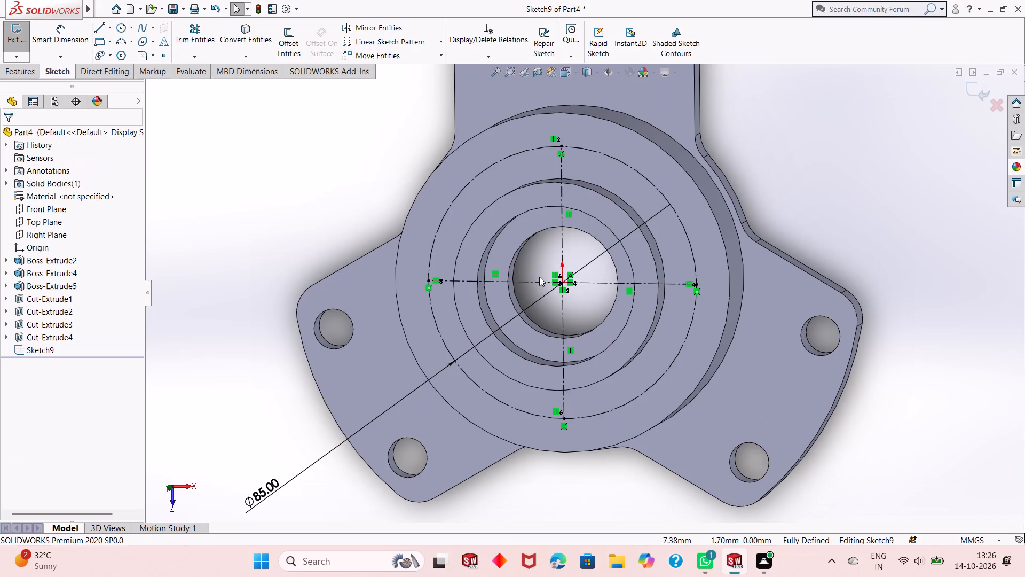
{"action": "key", "text": "Escape"}
{"action": "left_click", "coordinate": [973, 92]}
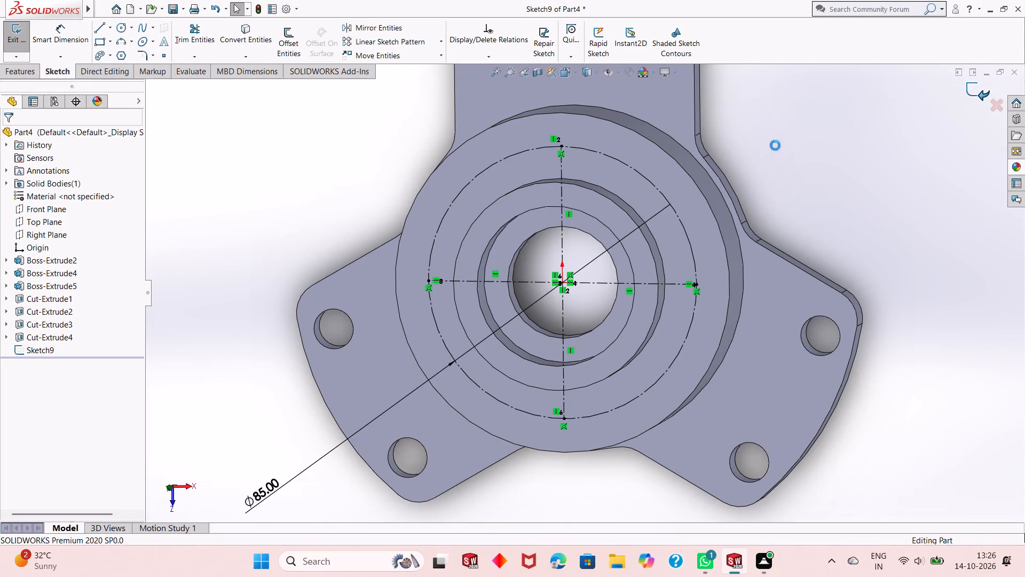
{"action": "key", "text": "Escape"}
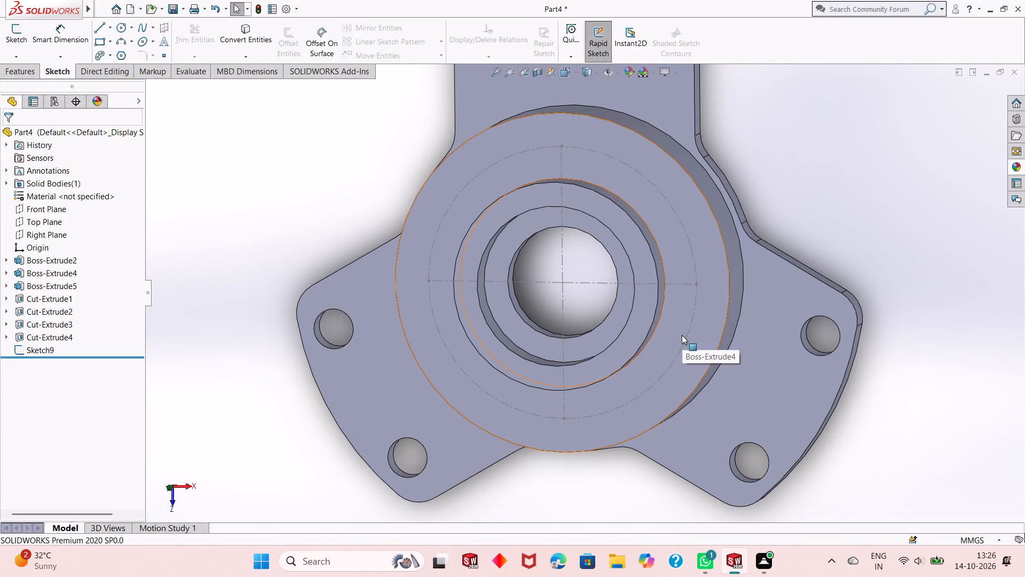
Start an 8.5 mm ISO drill-size hole, 20 mm blind, on the 106 mm boss's top face at the -X centerline endpoint.
{"action": "middle_click_drag", "start_coordinate": [596, 365], "coordinate": [592, 311]}
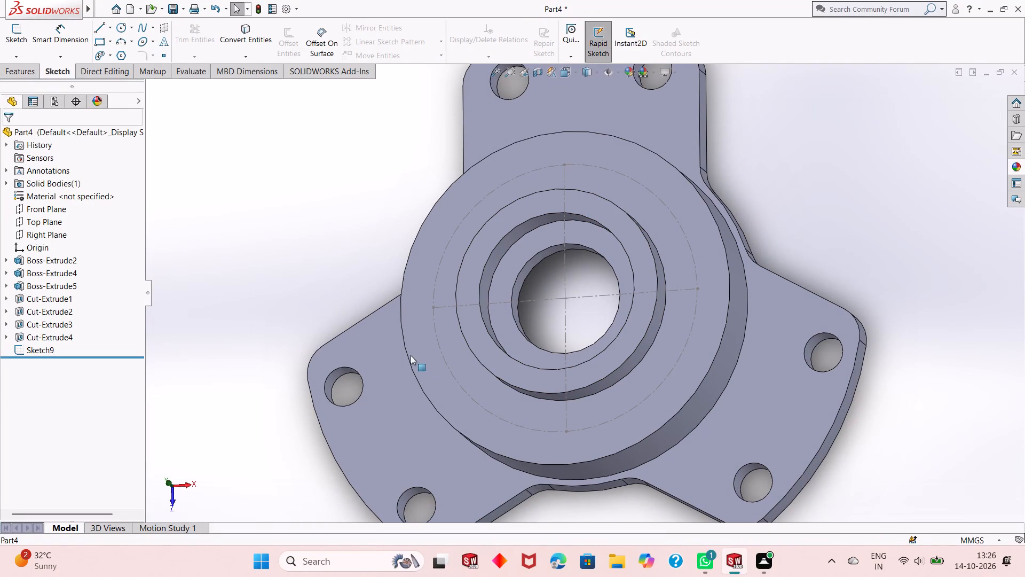
{"action": "key", "text": "Escape"}
{"action": "middle_click_drag", "start_coordinate": [519, 313], "coordinate": [515, 304]}
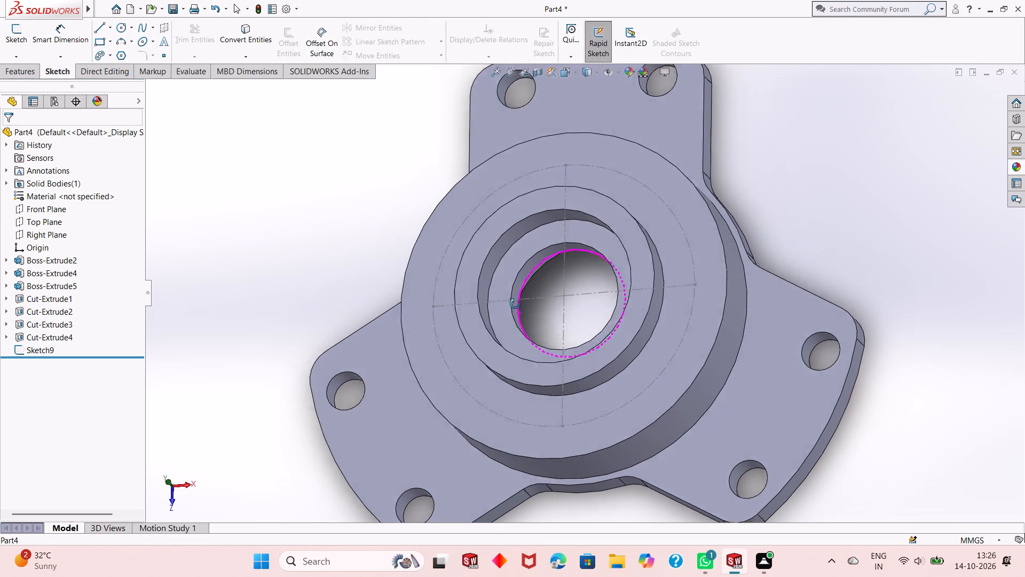
{"action": "middle_click_drag", "start_coordinate": [515, 304], "coordinate": [513, 313]}
{"action": "key", "text": "Escape"}
{"action": "scroll", "coordinate": [524, 321], "scroll_direction": "down", "scroll_amount": 2}
{"action": "scroll", "coordinate": [524, 321], "scroll_direction": "up", "scroll_amount": 1}
{"action": "scroll", "coordinate": [568, 309], "scroll_direction": "up", "scroll_amount": 1}
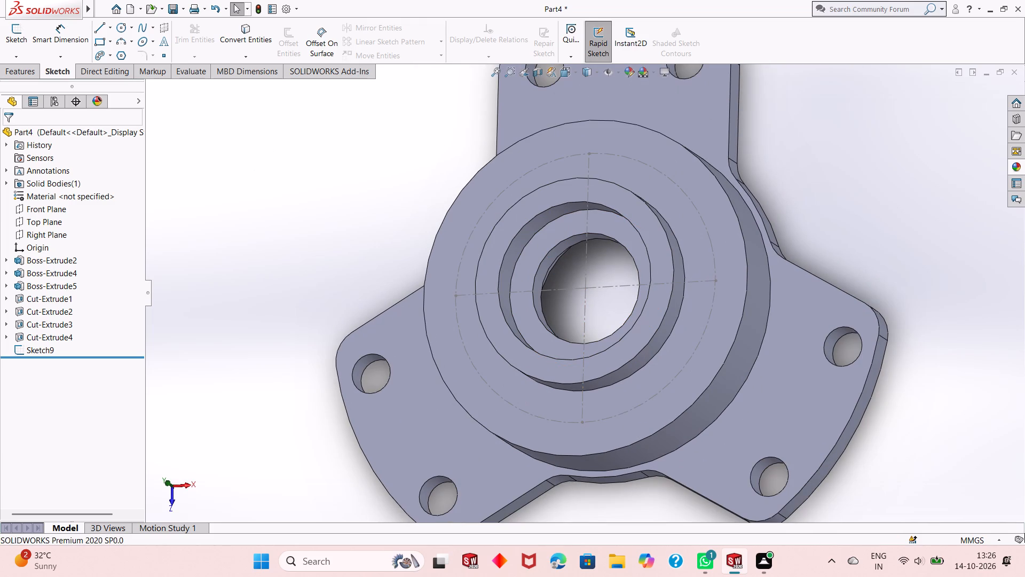
{"action": "left_click", "coordinate": [23, 69]}
{"action": "left_click", "coordinate": [226, 33]}
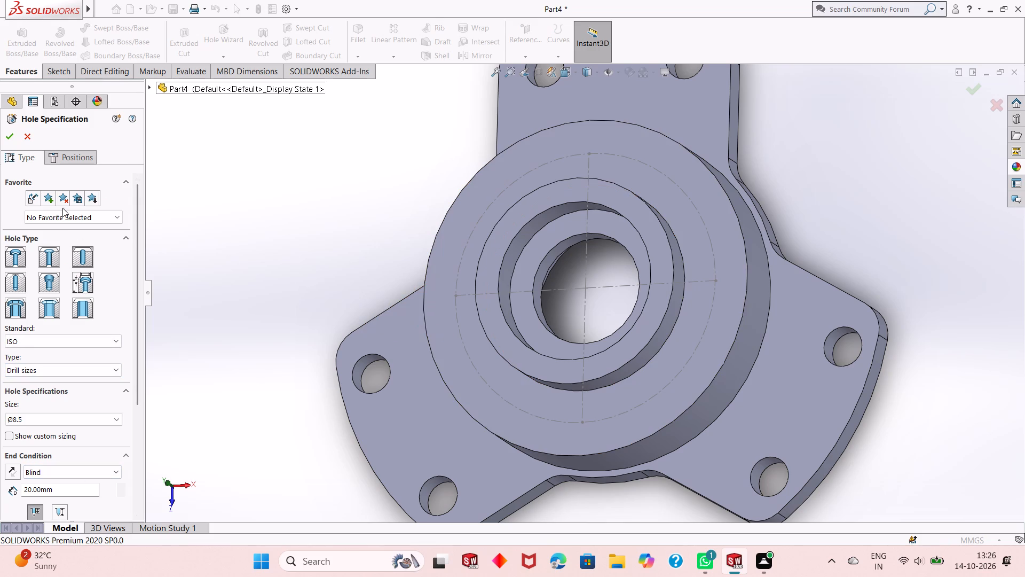
{"action": "left_click", "coordinate": [73, 155]}
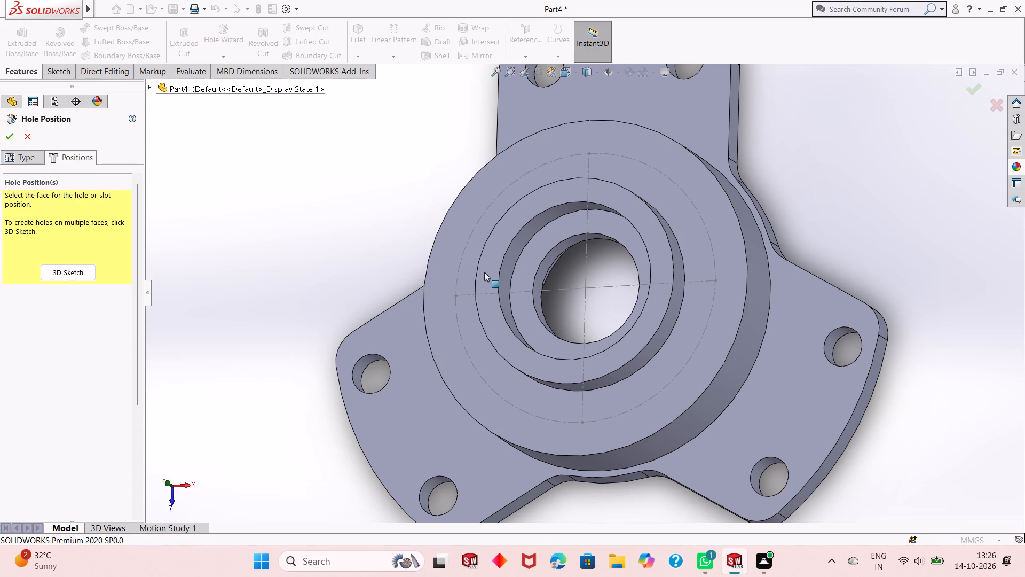
{"action": "left_click", "coordinate": [442, 278]}
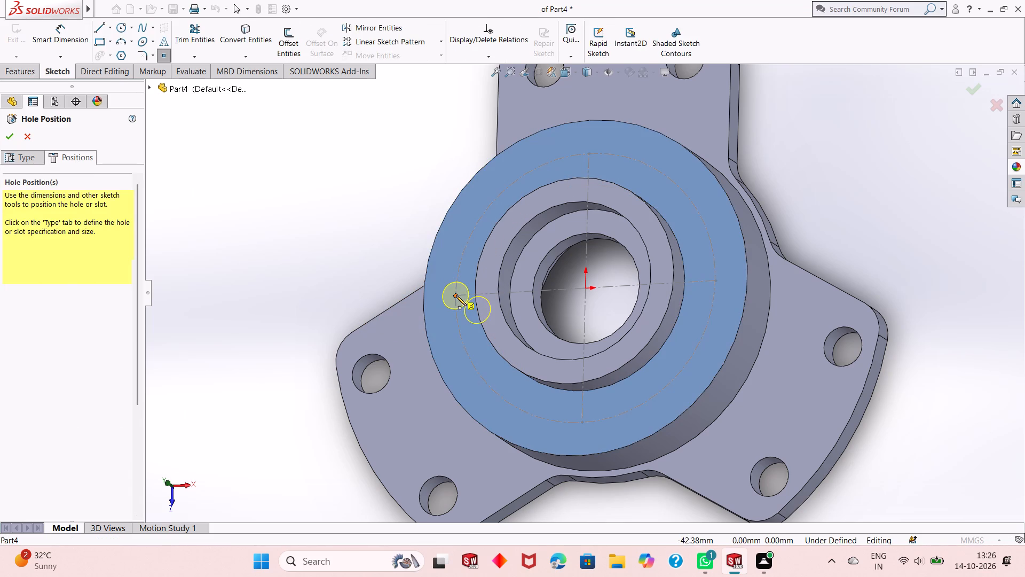
{"action": "left_click", "coordinate": [456, 295]}
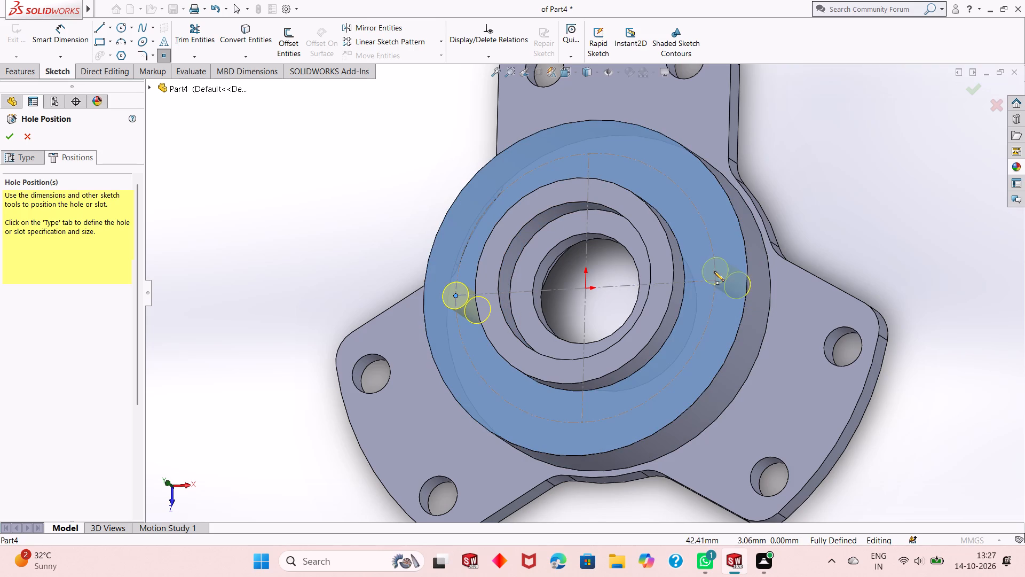
Add matching holes at the +X, -Z and +Z centerline endpoints on the 85 mm circle, and finish the hole feature.
{"action": "left_click", "coordinate": [715, 280]}
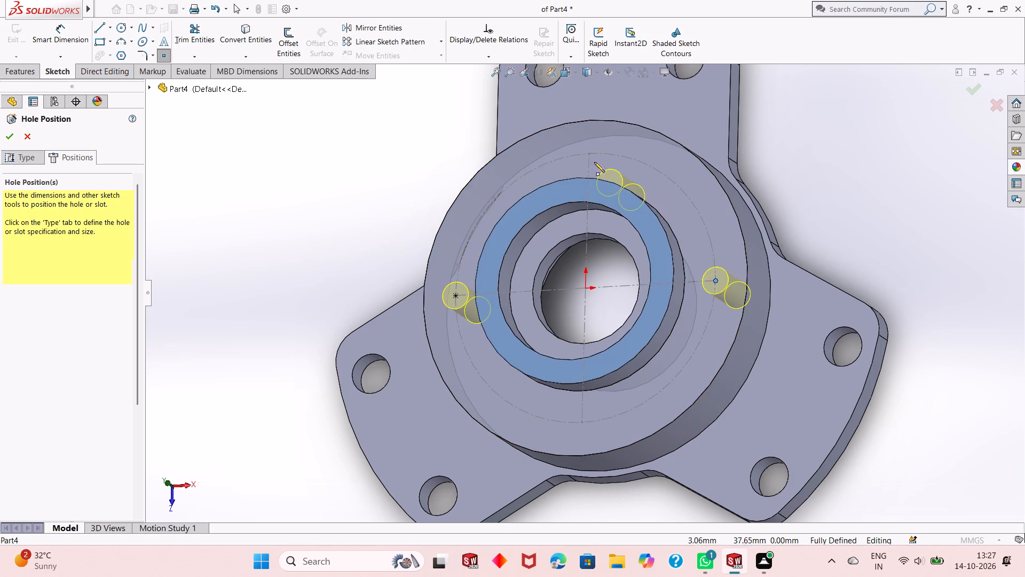
{"action": "left_click", "coordinate": [588, 154]}
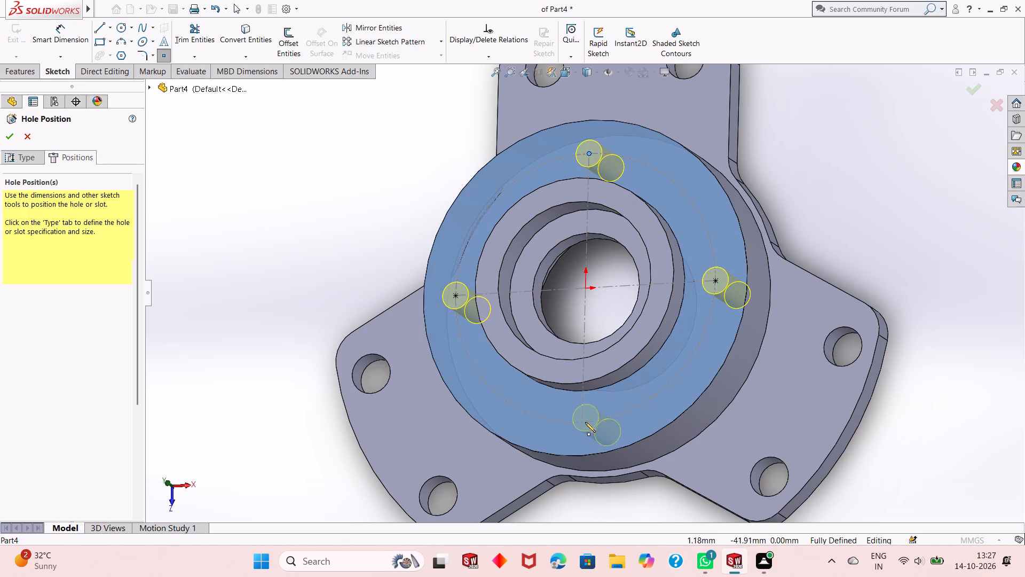
{"action": "left_click", "coordinate": [585, 423]}
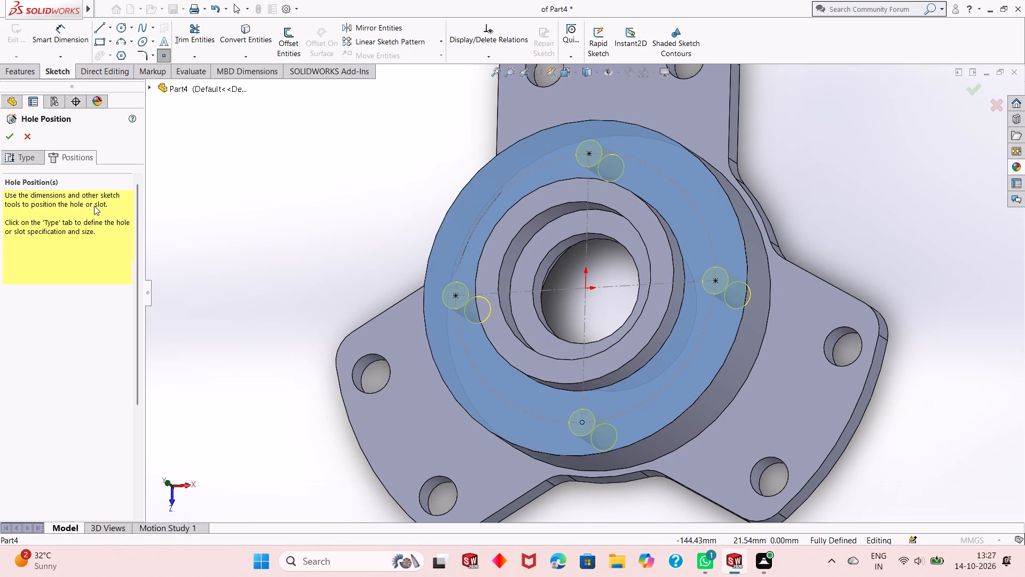
{"action": "left_click", "coordinate": [9, 133]}
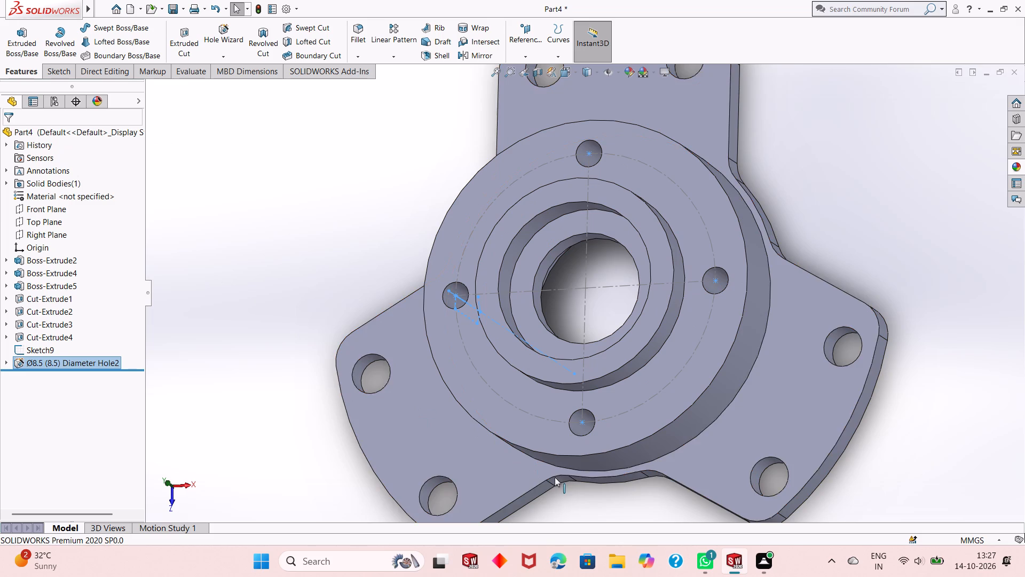
{"action": "key", "text": "Escape"}
{"action": "key", "text": "Escape"}
Hide the sketch with the 85 mm circle and its centerlines.
{"action": "middle_click_drag", "start_coordinate": [611, 473], "coordinate": [652, 371]}
{"action": "key", "text": "Escape"}
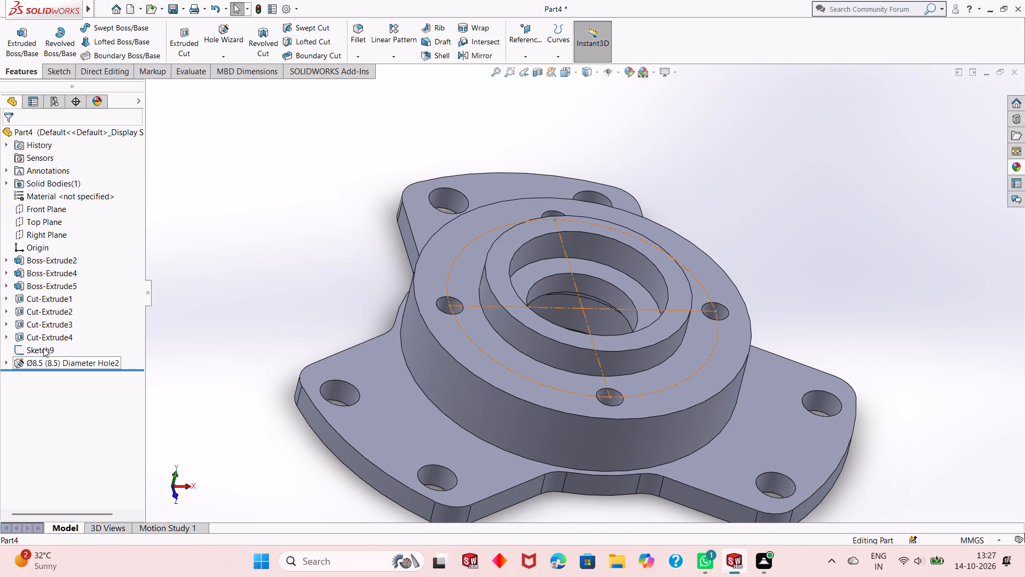
{"action": "left_click", "coordinate": [41, 347]}
{"action": "left_click", "coordinate": [52, 330]}
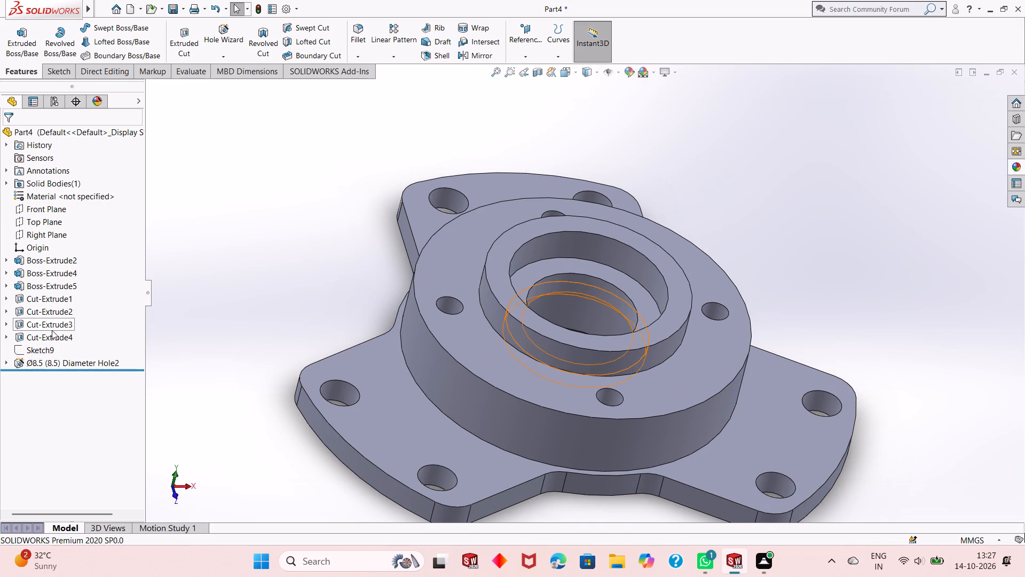
{"action": "key", "text": "Escape"}
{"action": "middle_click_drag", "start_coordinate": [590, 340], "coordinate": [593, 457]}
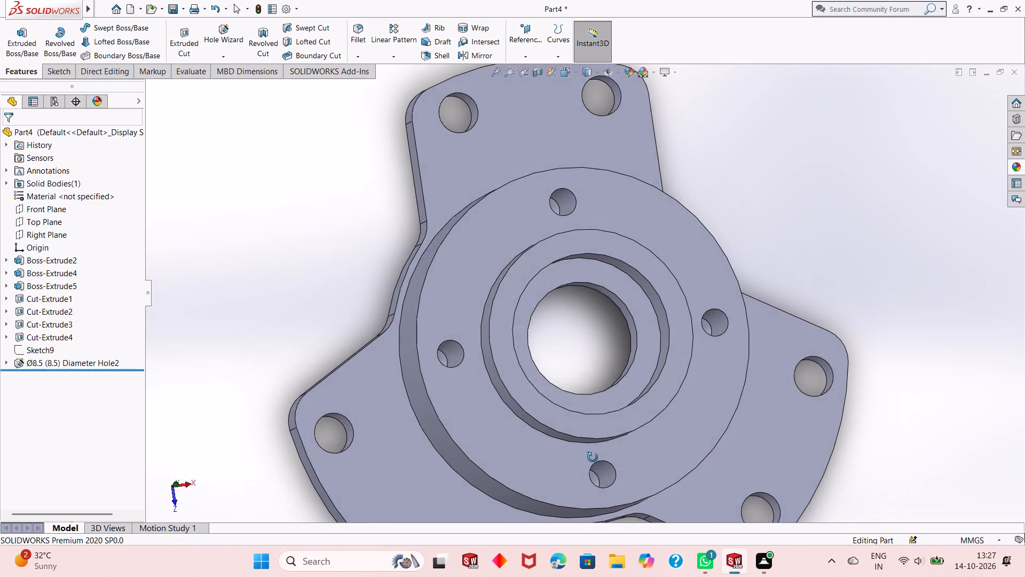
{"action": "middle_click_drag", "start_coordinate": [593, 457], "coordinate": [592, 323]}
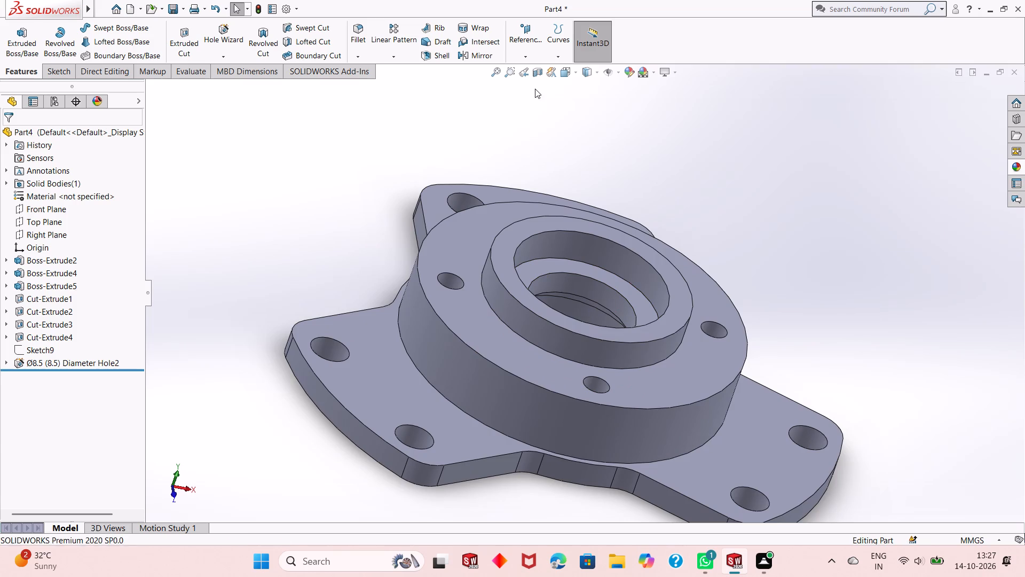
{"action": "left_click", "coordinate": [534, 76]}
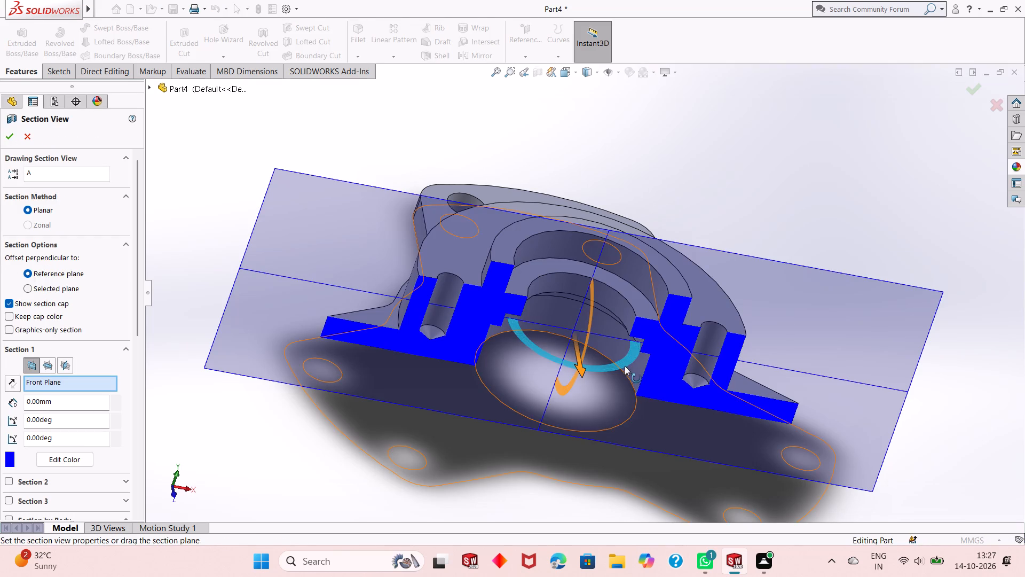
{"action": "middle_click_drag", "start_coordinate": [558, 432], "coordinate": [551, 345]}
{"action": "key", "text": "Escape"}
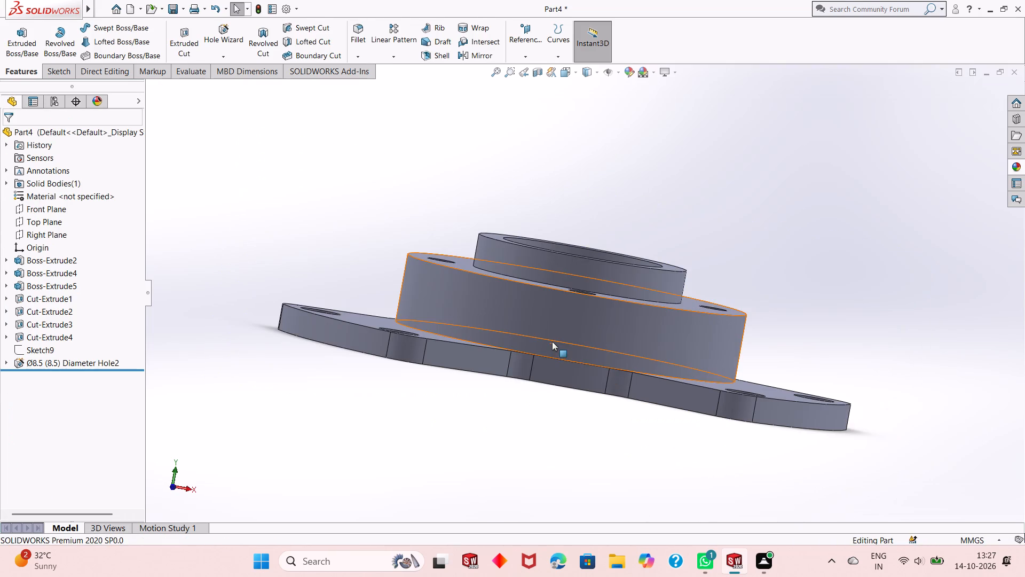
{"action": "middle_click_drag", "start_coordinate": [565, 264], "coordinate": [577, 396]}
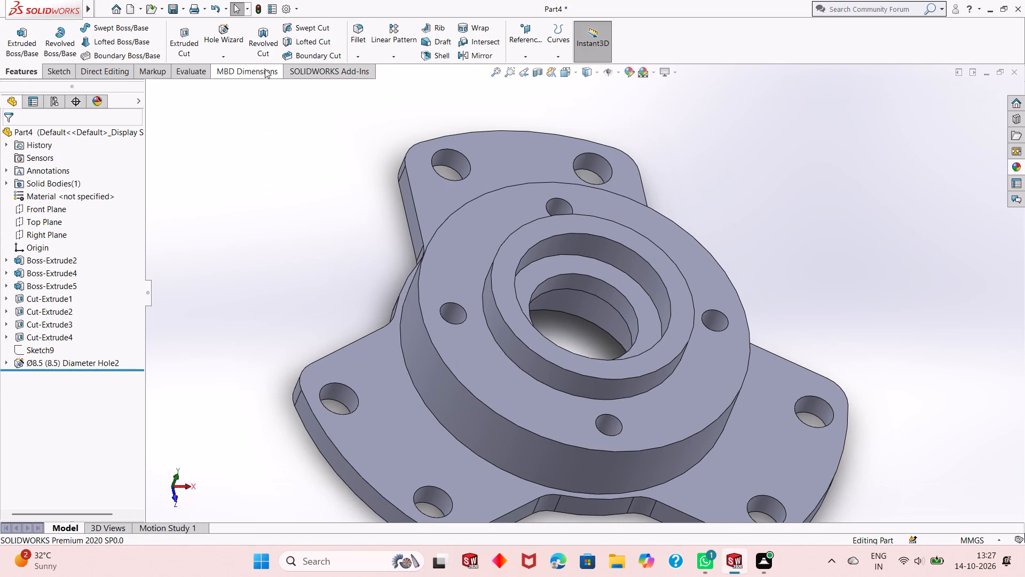
Start a Thread feature with Metric Die size M10x1.0 and a blind depth of 20 mm.
{"action": "left_click", "coordinate": [219, 54]}
{"action": "left_click", "coordinate": [223, 92]}
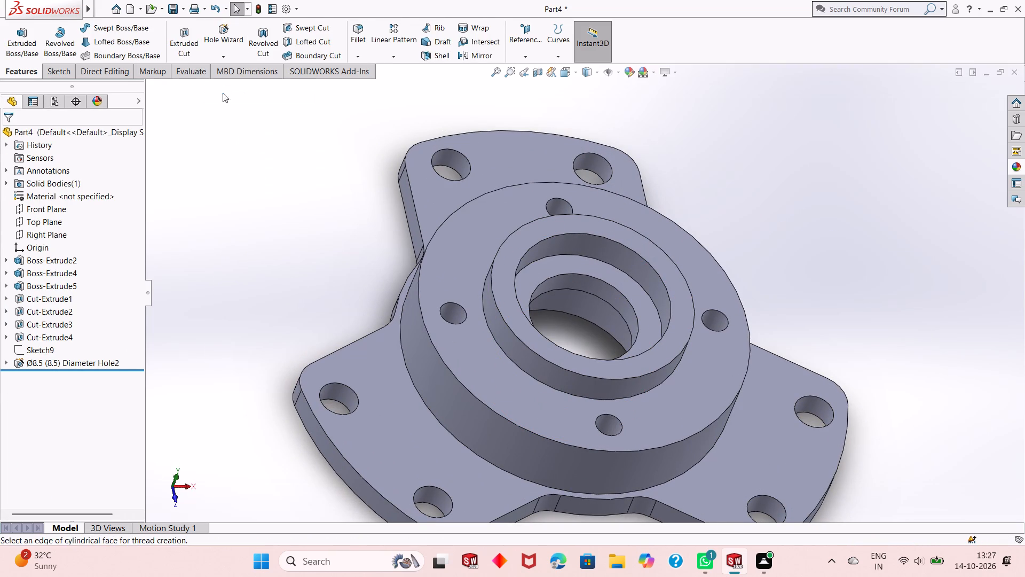
{"action": "left_click", "coordinate": [607, 298]}
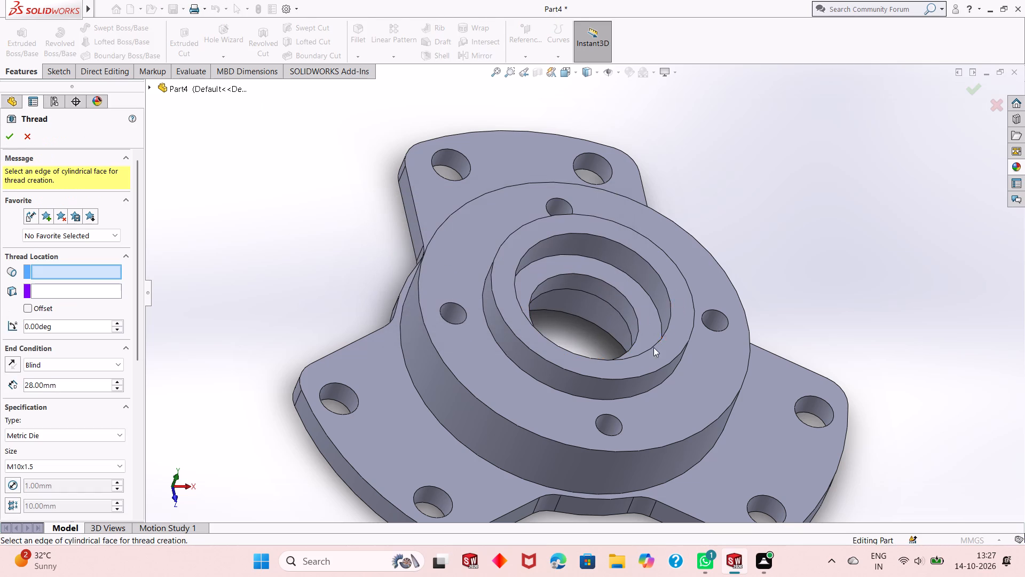
{"action": "scroll", "coordinate": [624, 395], "scroll_direction": "up", "scroll_amount": 1}
{"action": "middle_click_drag", "start_coordinate": [621, 362], "coordinate": [600, 403]}
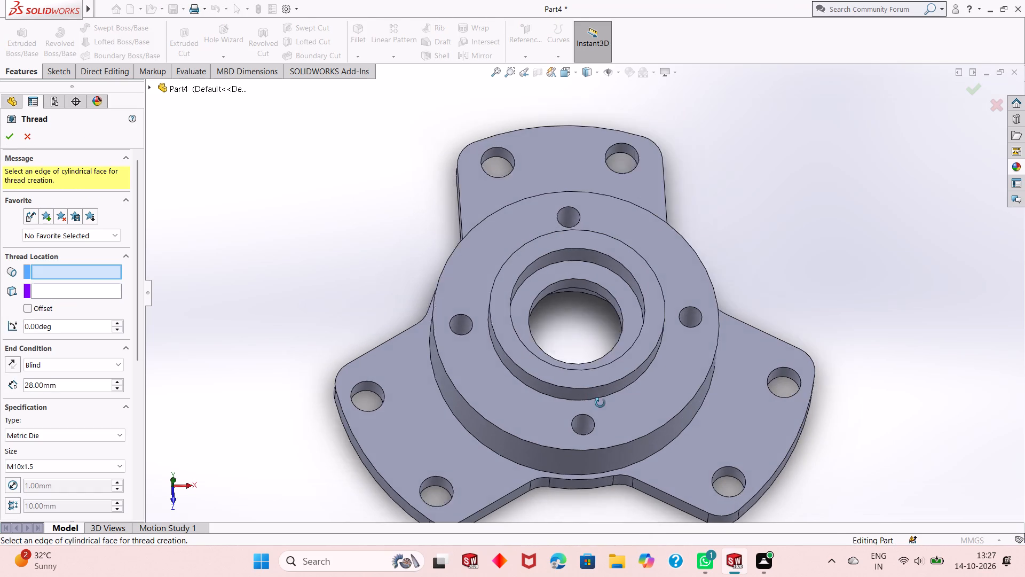
{"action": "middle_click_drag", "start_coordinate": [600, 403], "coordinate": [595, 416]}
{"action": "scroll", "coordinate": [474, 341], "scroll_direction": "down", "scroll_amount": 1}
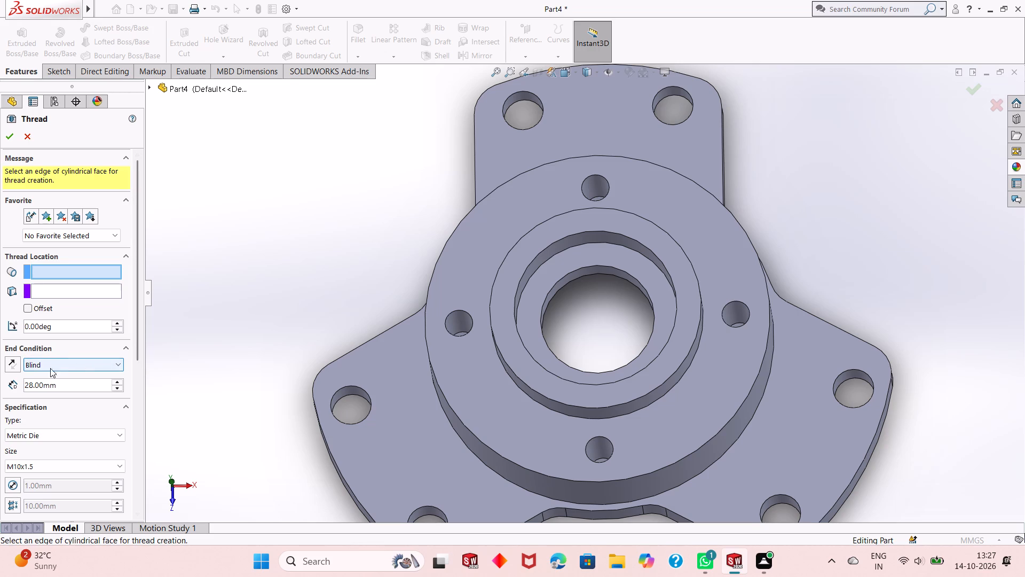
{"action": "left_click", "coordinate": [81, 464]}
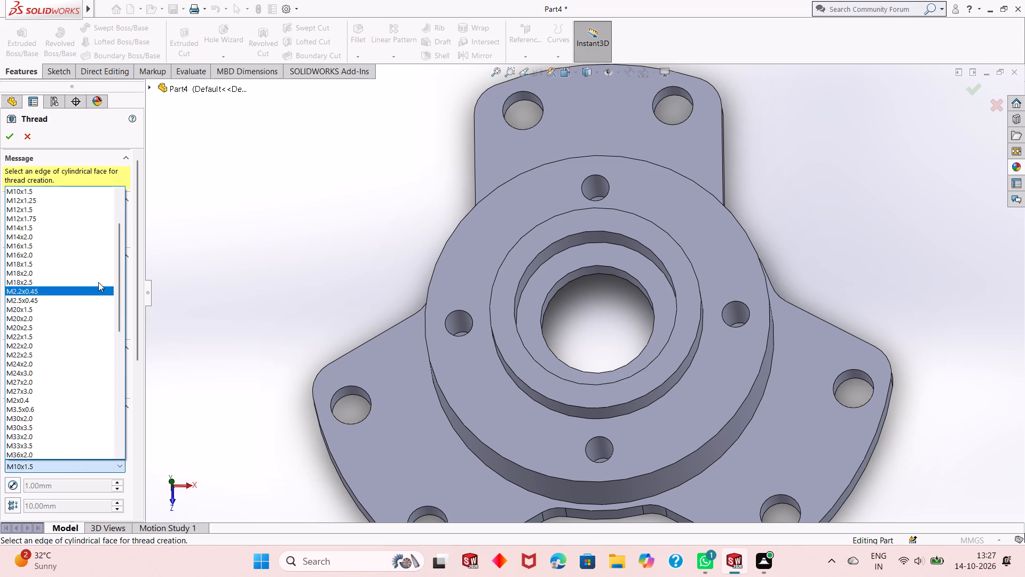
{"action": "scroll", "coordinate": [94, 266], "scroll_direction": "up", "scroll_amount": 10}
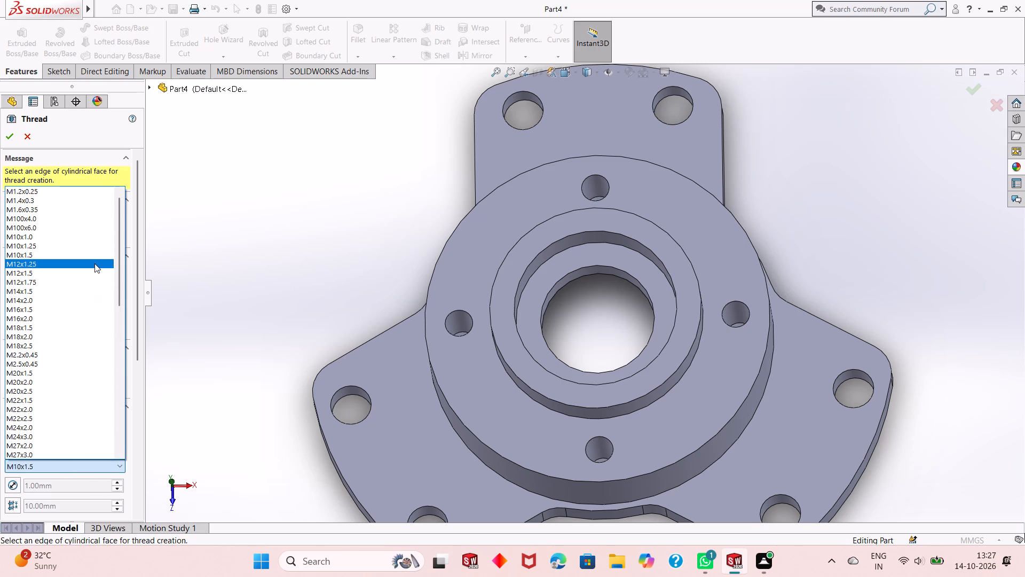
{"action": "scroll", "coordinate": [94, 263], "scroll_direction": "up", "scroll_amount": 3}
{"action": "left_click", "coordinate": [56, 236]}
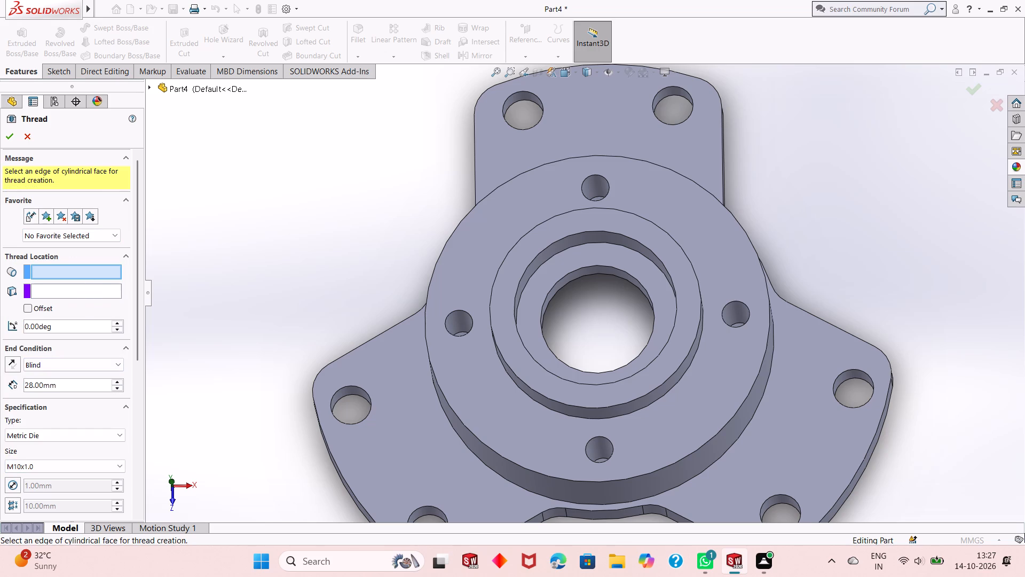
{"action": "left_click", "coordinate": [79, 385]}
{"action": "left_click", "coordinate": [78, 386]}
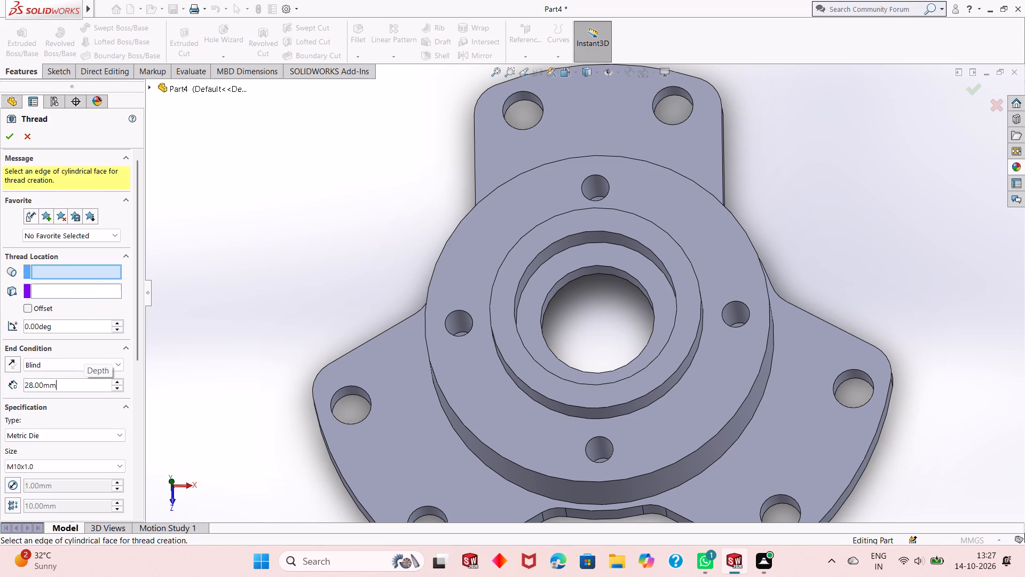
{"action": "double_click", "coordinate": [78, 386]}
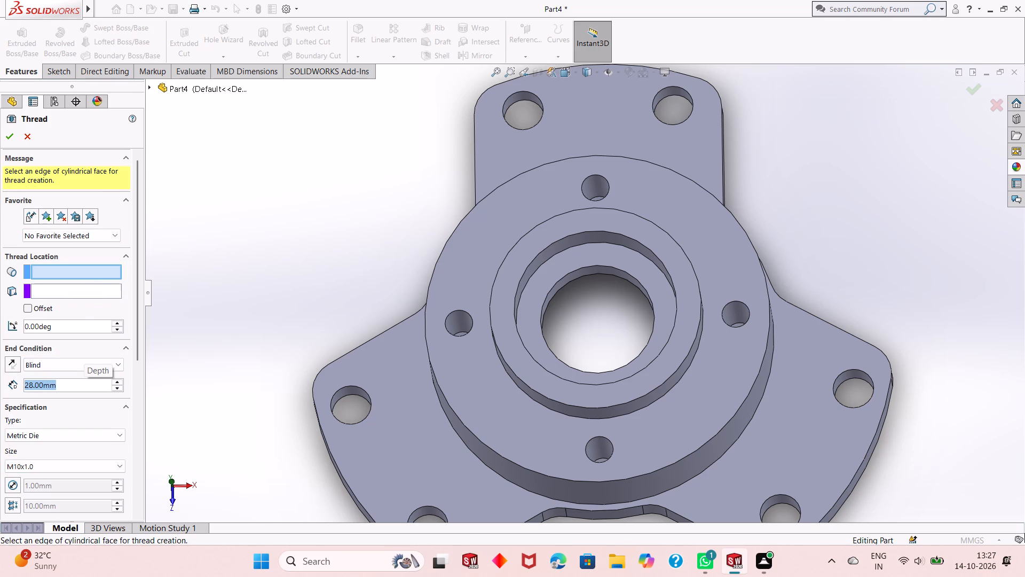
{"action": "type", "text": "20"}
{"action": "key", "text": "Return"}
Trim the thread with the start and end faces and create it as an extruded thread on the -X 8.5 mm hole's top edge.
{"action": "scroll", "coordinate": [199, 411], "scroll_direction": "up", "scroll_amount": 1}
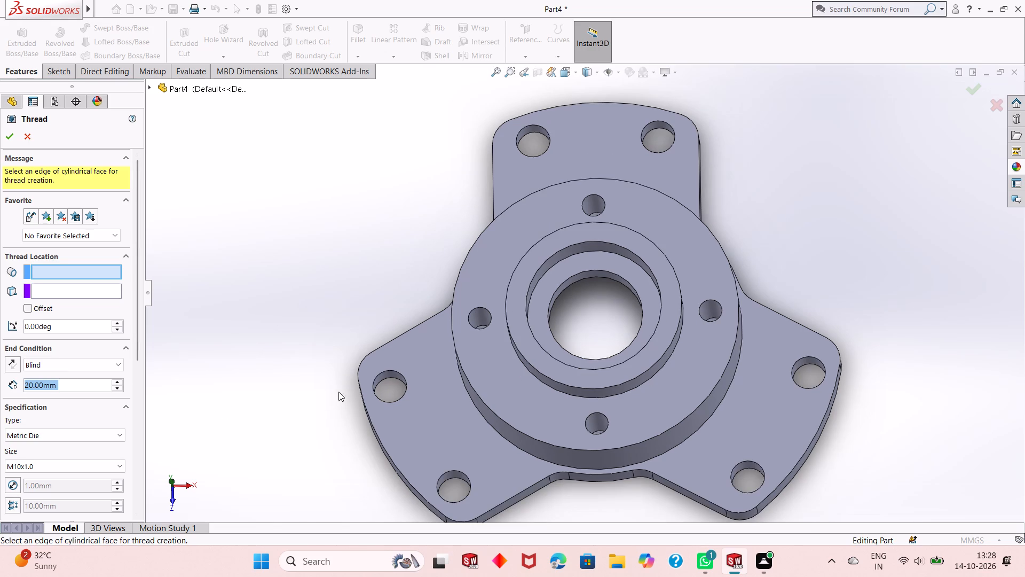
{"action": "scroll", "coordinate": [338, 392], "scroll_direction": "up", "scroll_amount": 1}
{"action": "scroll", "coordinate": [543, 298], "scroll_direction": "down", "scroll_amount": 1}
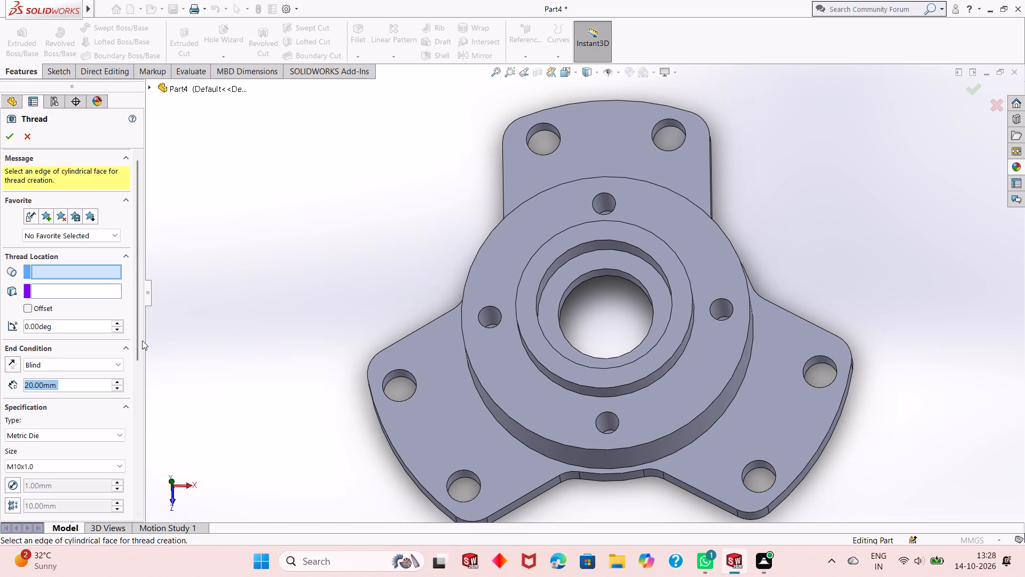
{"action": "scroll", "coordinate": [141, 342], "scroll_direction": "down", "scroll_amount": 3}
{"action": "left_click", "coordinate": [77, 426]}
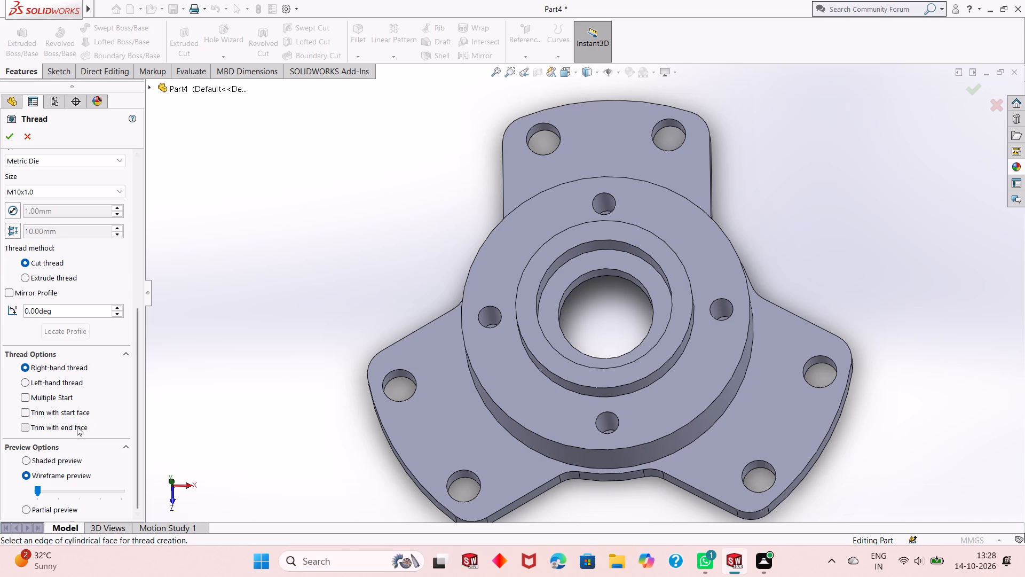
{"action": "left_click", "coordinate": [69, 410]}
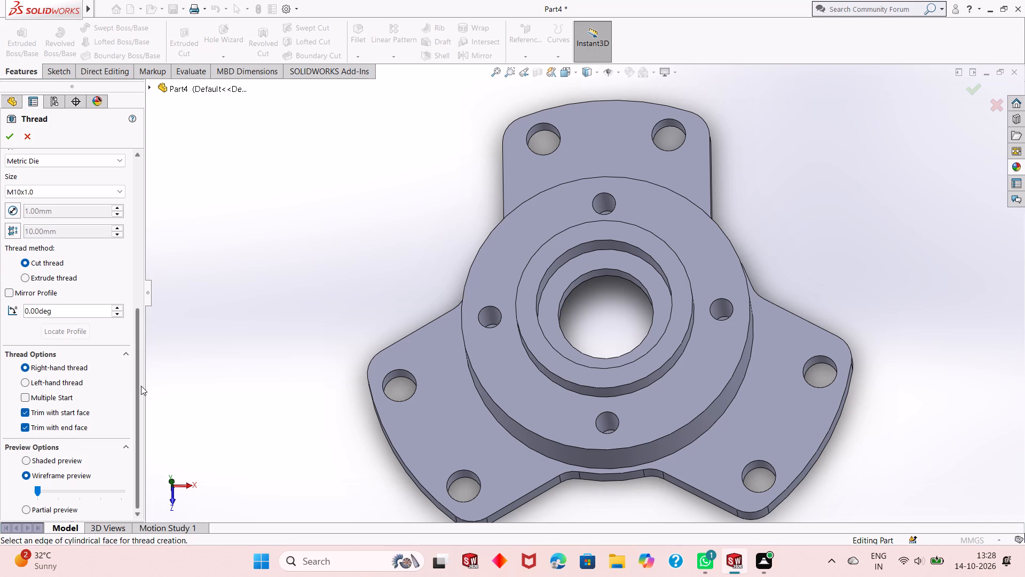
{"action": "scroll", "coordinate": [141, 386], "scroll_direction": "up", "scroll_amount": 1}
{"action": "scroll", "coordinate": [141, 386], "scroll_direction": "down", "scroll_amount": 1}
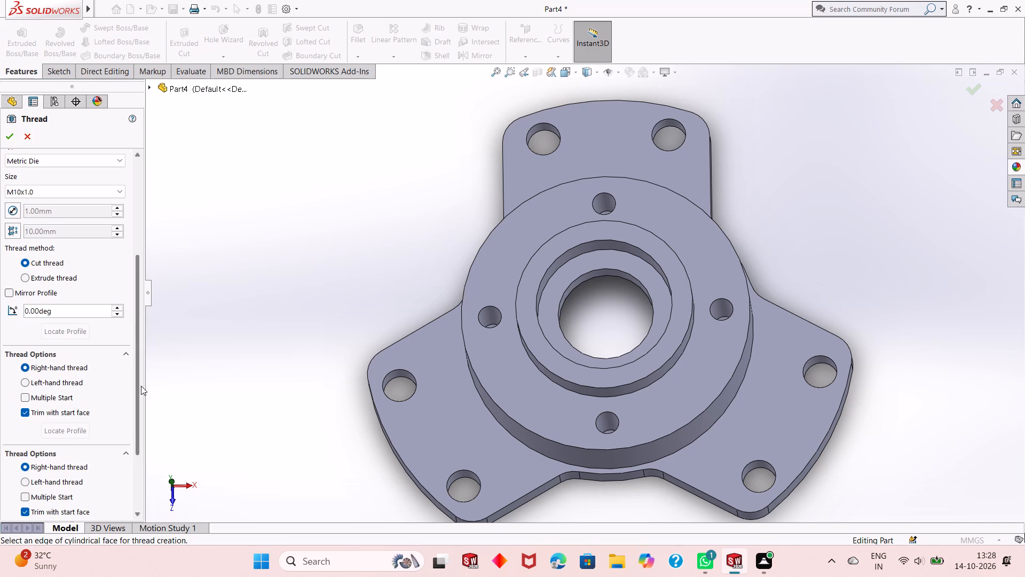
{"action": "scroll", "coordinate": [141, 386], "scroll_direction": "up", "scroll_amount": 2}
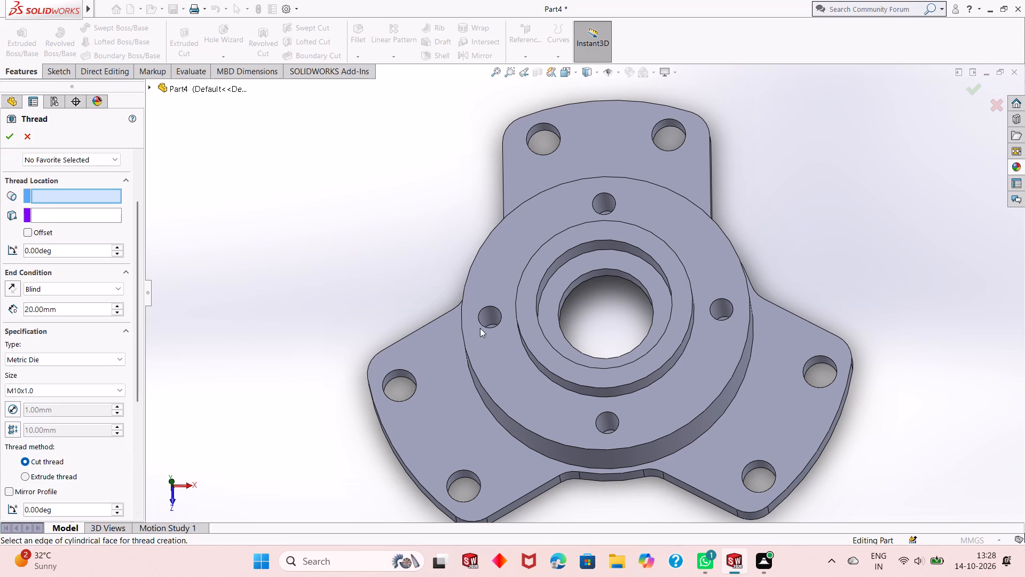
{"action": "left_click", "coordinate": [487, 328]}
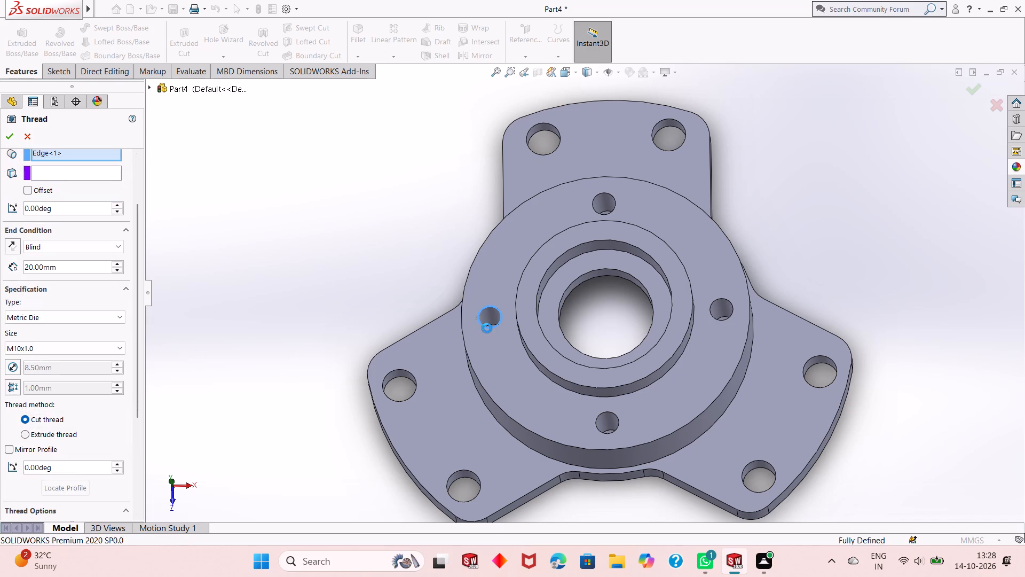
{"action": "left_click", "coordinate": [6, 141]}
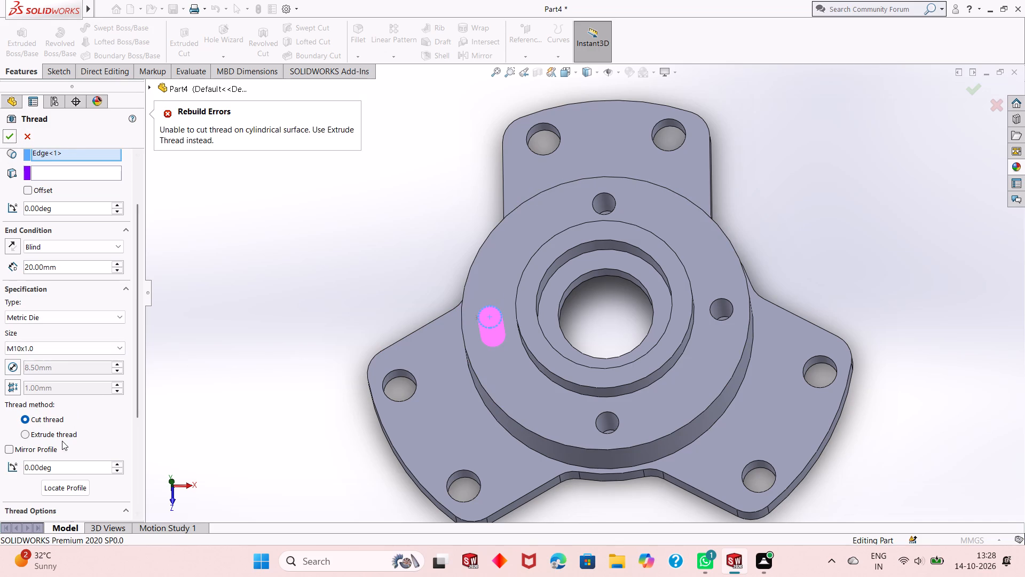
{"action": "left_click", "coordinate": [58, 435]}
{"action": "left_click", "coordinate": [10, 139]}
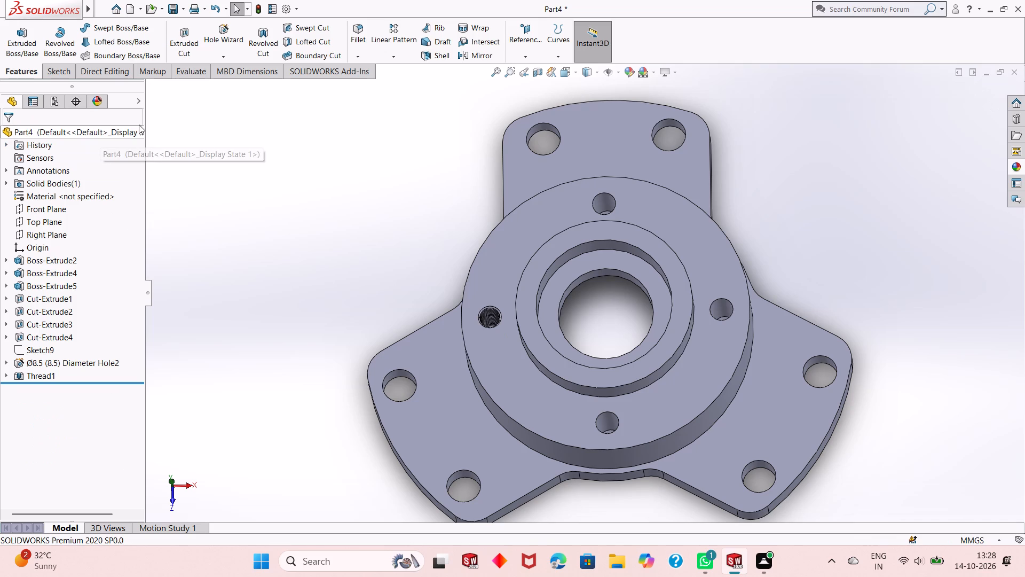
Create an M10x1.0 extruded thread, 20 mm blind, from the top edge of the +X 8.5 mm hole.
{"action": "middle_click_drag", "start_coordinate": [434, 302], "coordinate": [395, 334]}
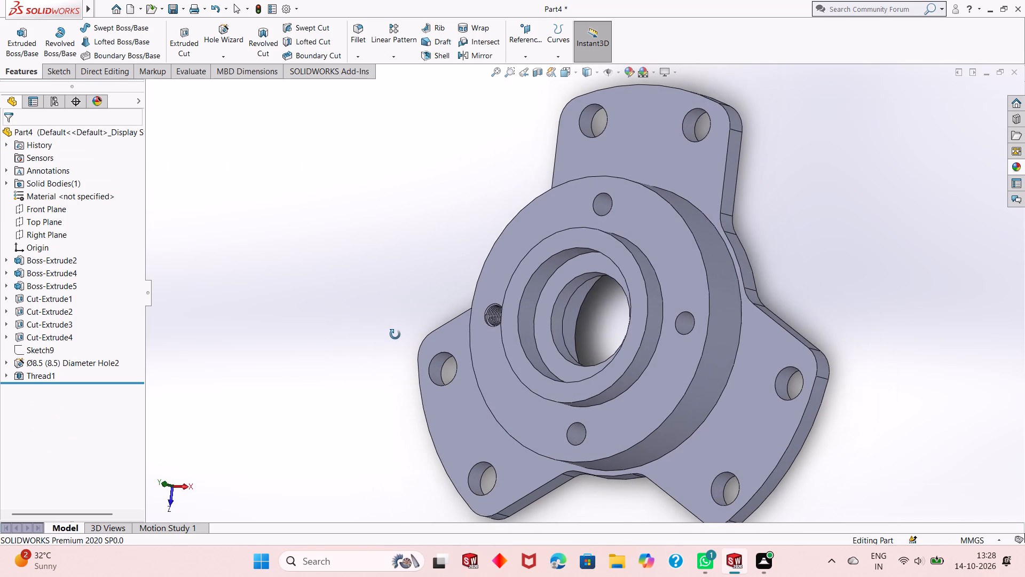
{"action": "middle_click_drag", "start_coordinate": [395, 334], "coordinate": [458, 302]}
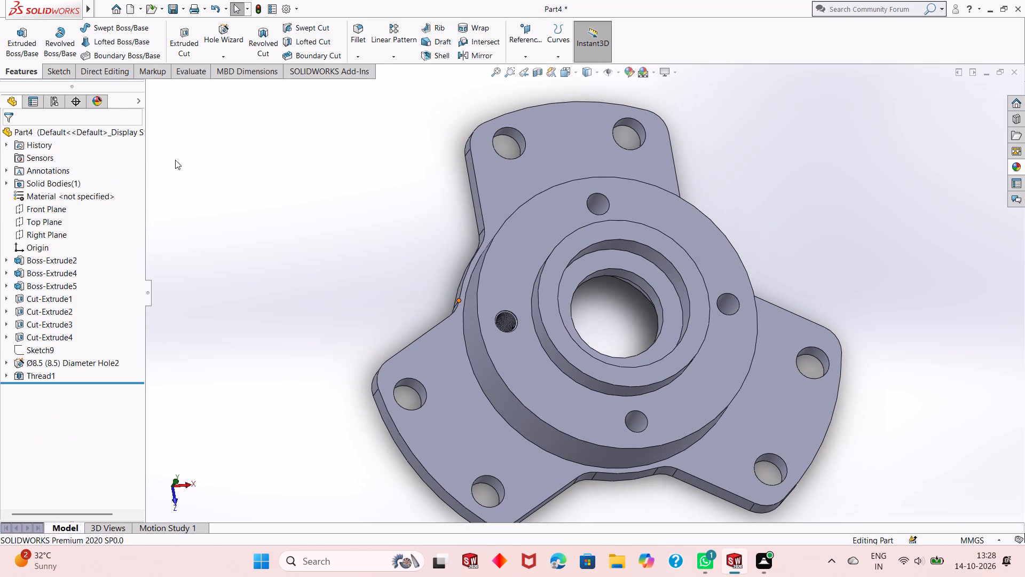
{"action": "left_click", "coordinate": [227, 57]}
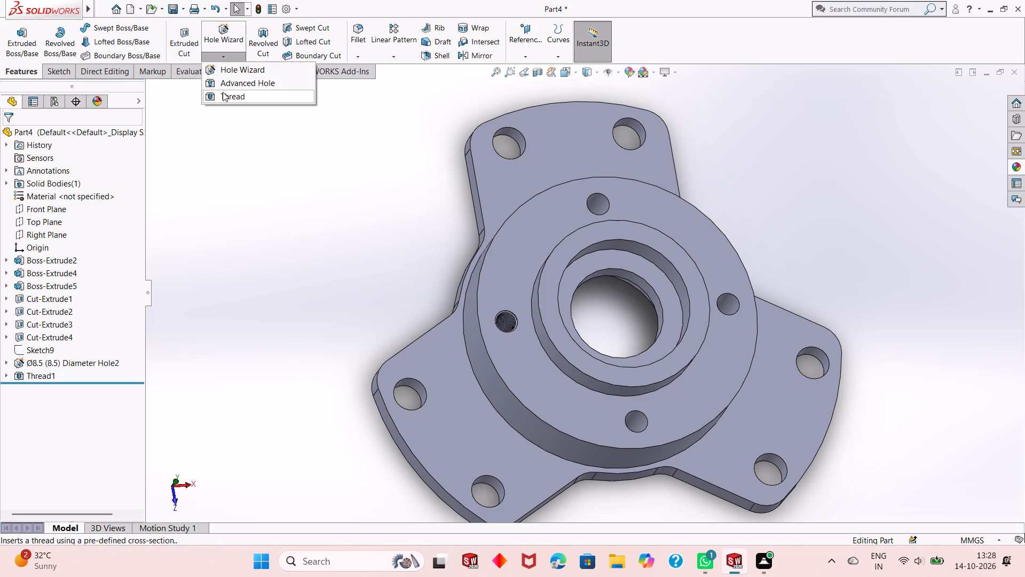
{"action": "left_click", "coordinate": [223, 92]}
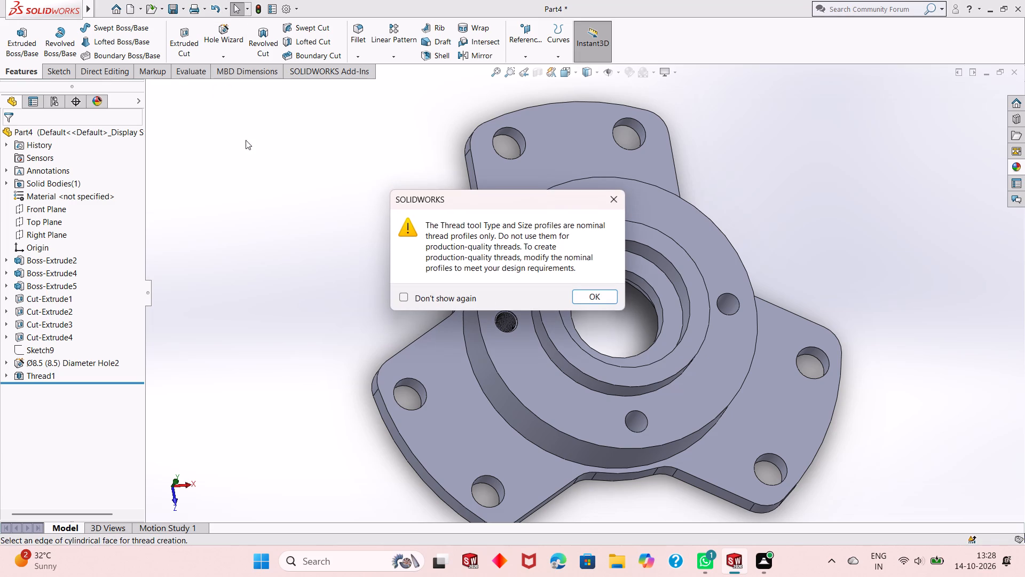
{"action": "left_click", "coordinate": [606, 302]}
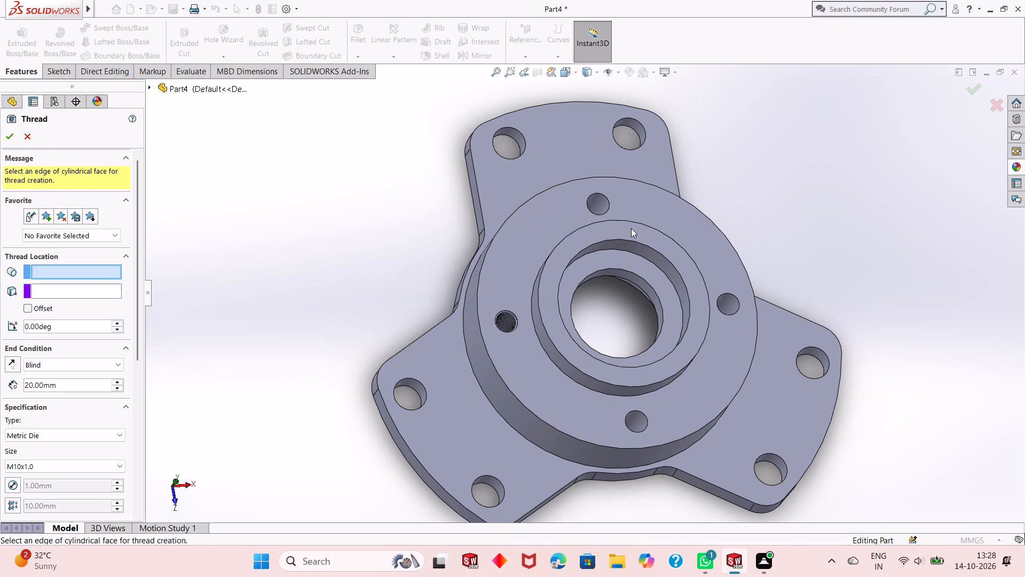
{"action": "left_click", "coordinate": [729, 315]}
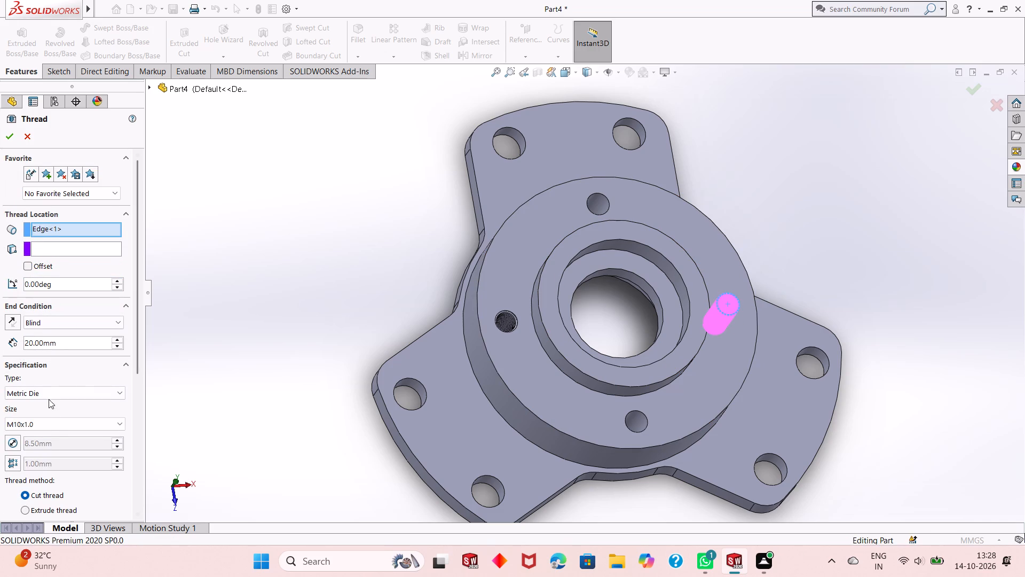
{"action": "left_click", "coordinate": [56, 513]}
{"action": "left_click", "coordinate": [6, 143]}
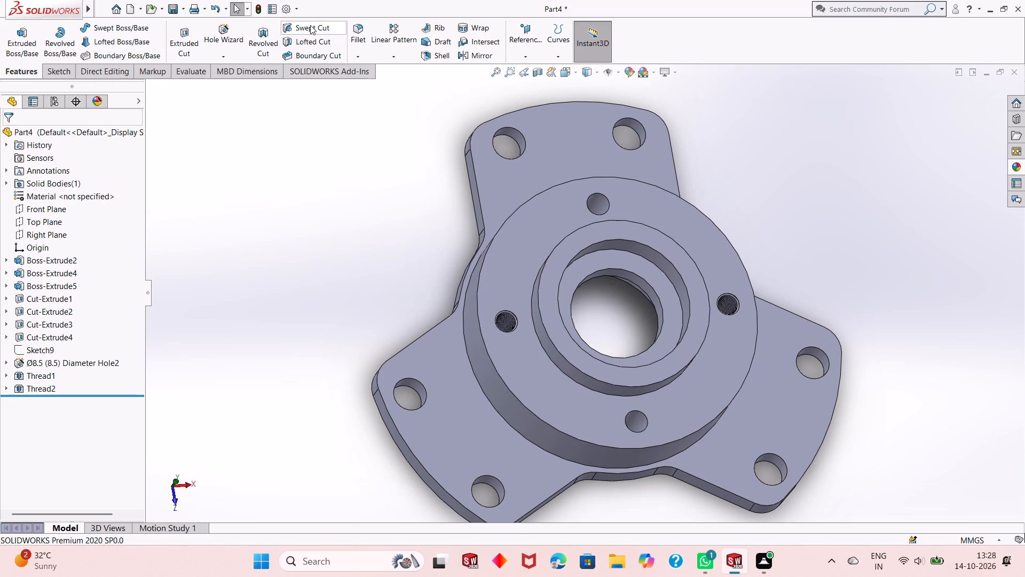
Create an M10x1.0 Metric Die extruded thread, 20 mm blind, from the top edge of the -Z 8.5 mm hole.
{"action": "left_click", "coordinate": [229, 58]}
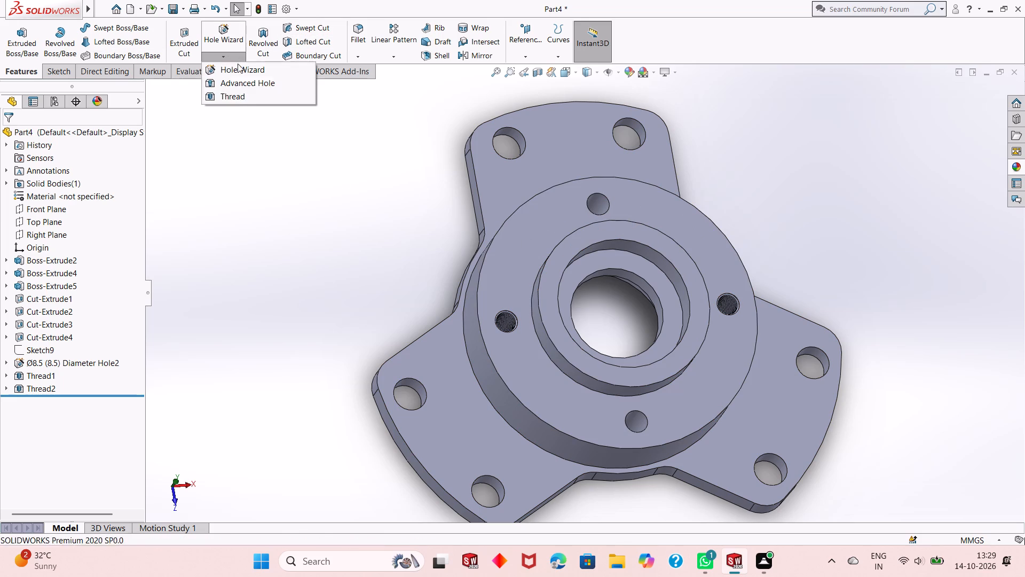
{"action": "left_click", "coordinate": [246, 96]}
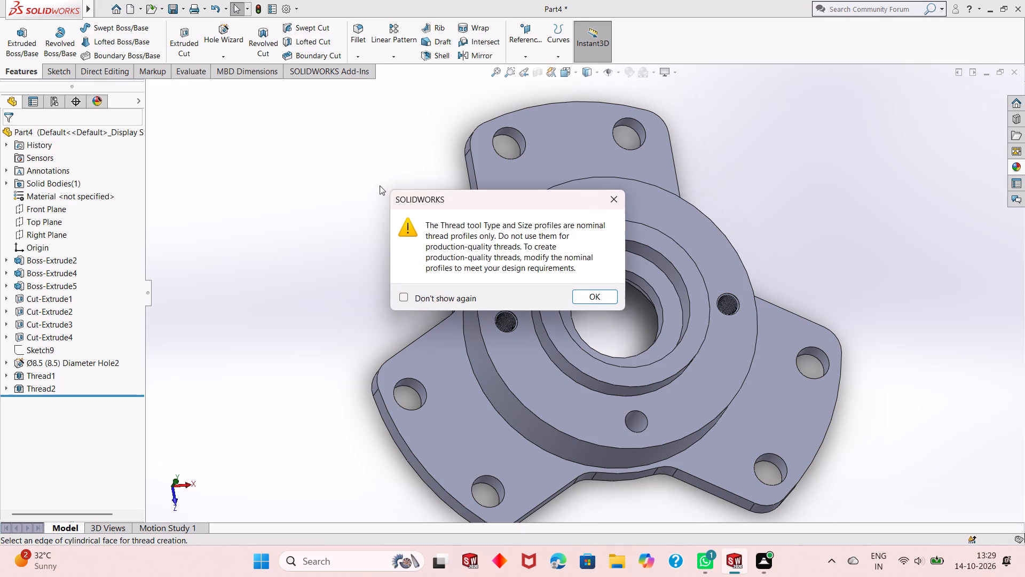
{"action": "left_click", "coordinate": [579, 297]}
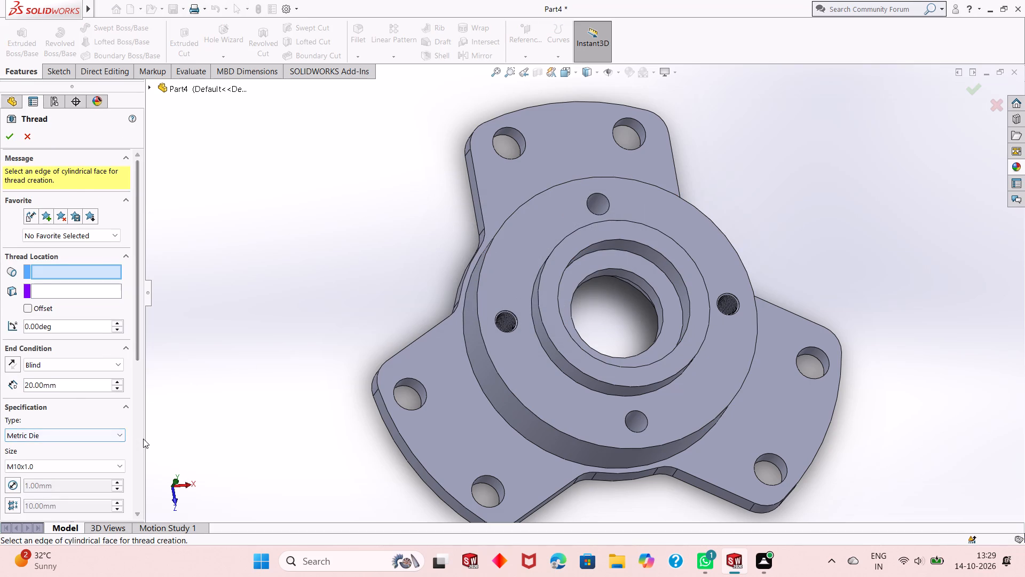
{"action": "scroll", "coordinate": [143, 439], "scroll_direction": "down", "scroll_amount": 1}
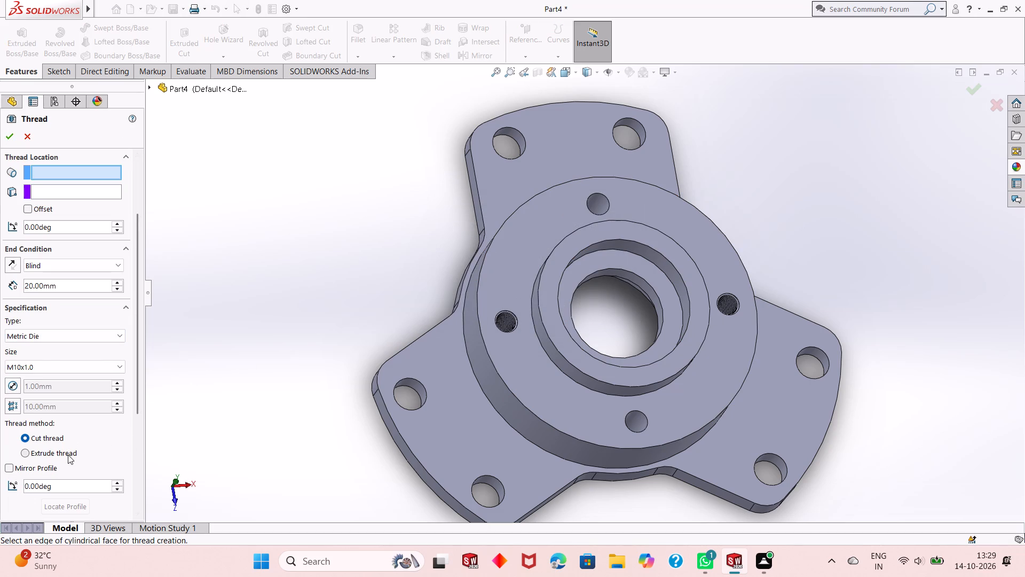
{"action": "left_click", "coordinate": [68, 455]}
{"action": "left_click", "coordinate": [592, 213]}
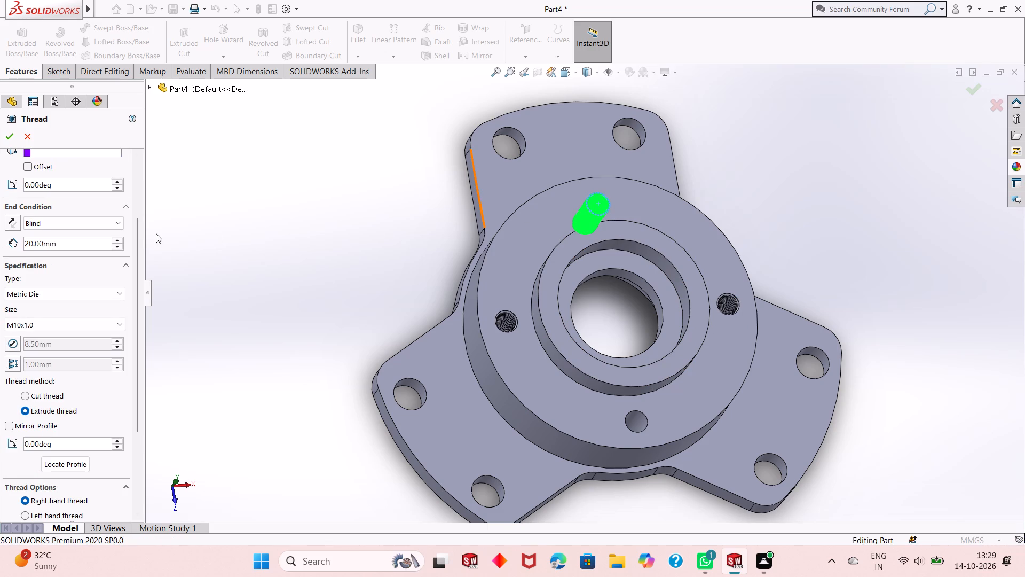
{"action": "left_click", "coordinate": [9, 137]}
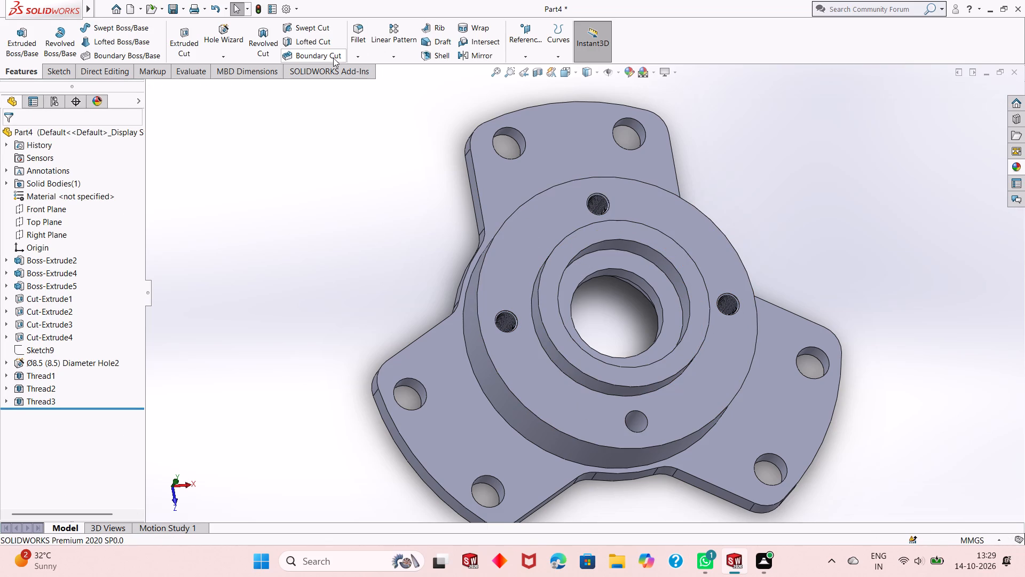
Create an M10x1.0 Metric Die extruded thread, 20 mm blind, from the top edge of the +Z 8.5 mm hole.
{"action": "left_click", "coordinate": [234, 59]}
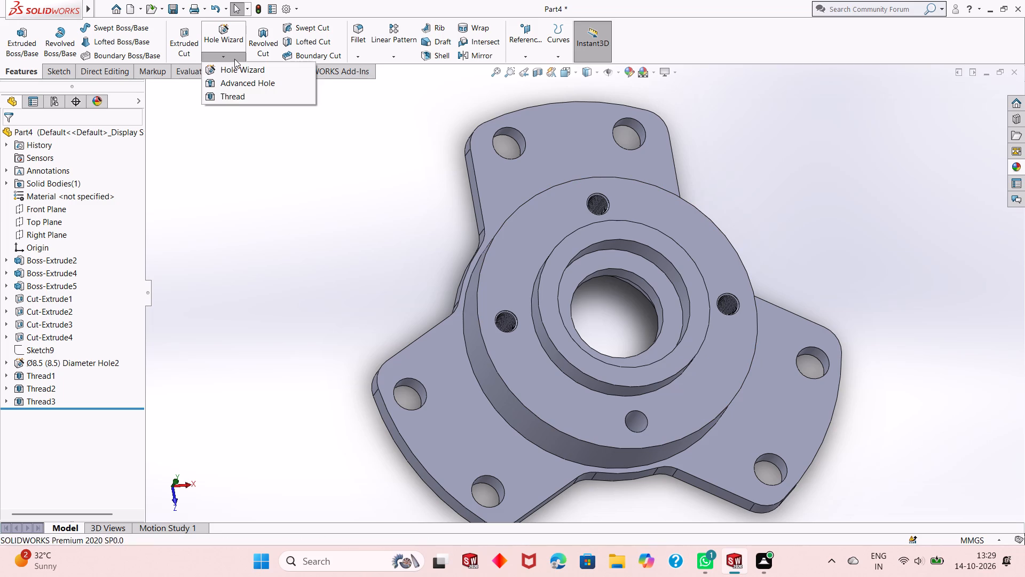
{"action": "left_click", "coordinate": [250, 96]}
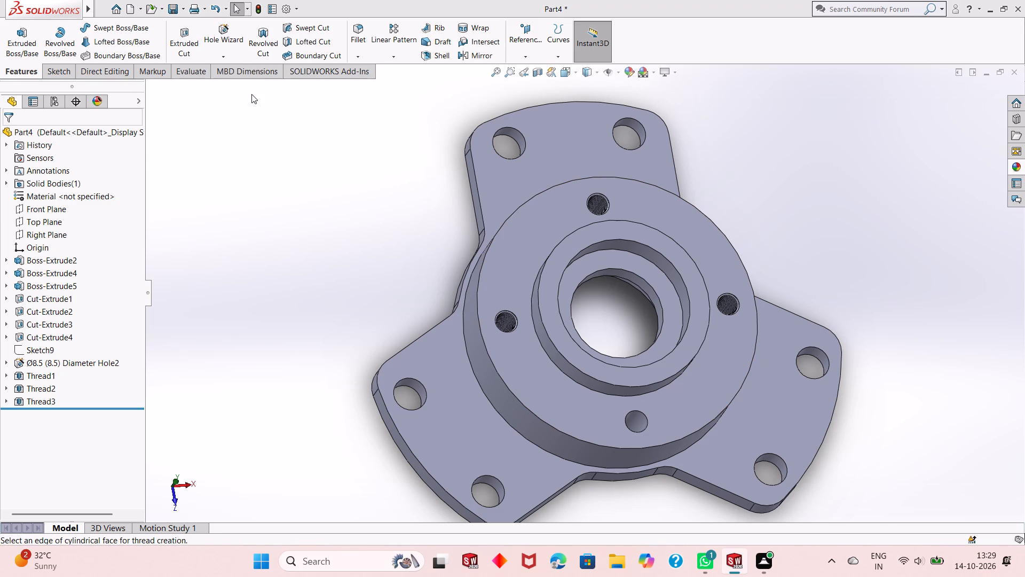
{"action": "left_click", "coordinate": [582, 301]}
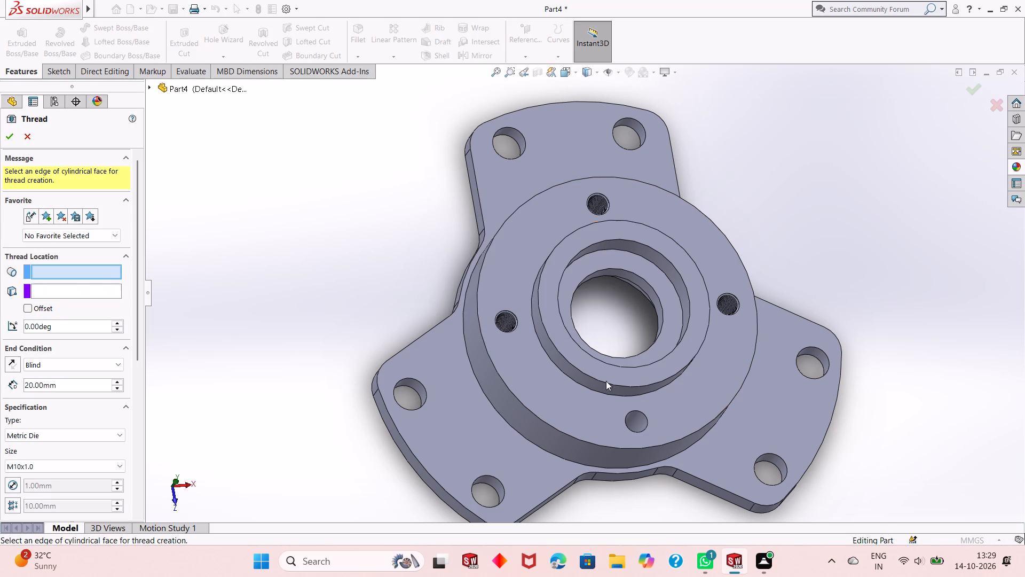
{"action": "left_click", "coordinate": [625, 417]}
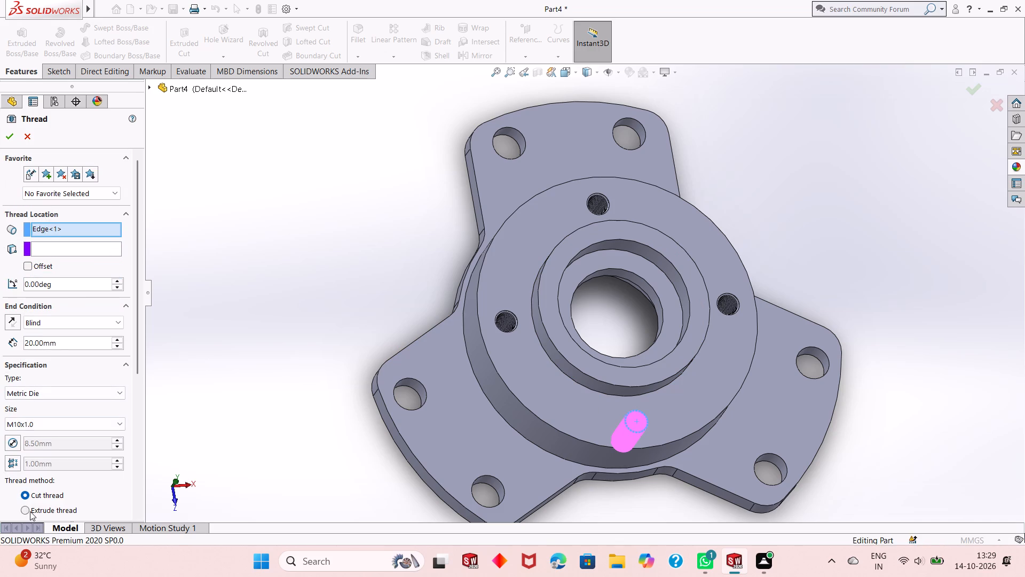
{"action": "left_click", "coordinate": [31, 512]}
{"action": "left_click", "coordinate": [16, 138]}
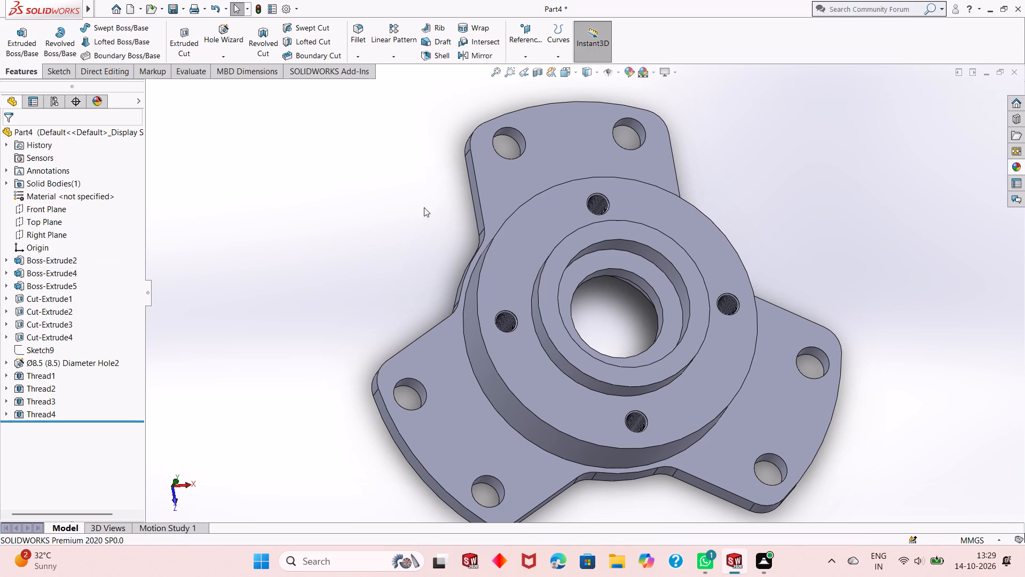
Section the part along the Front Plane and examine the threaded holes and the stepped bore profile.
{"action": "middle_click_drag", "start_coordinate": [645, 279], "coordinate": [645, 266]}
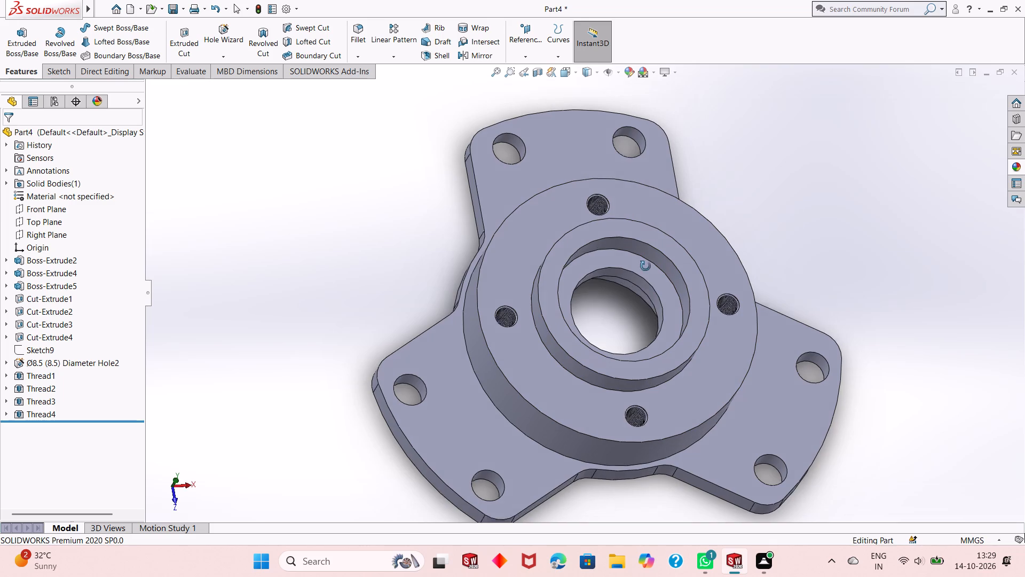
{"action": "middle_click_drag", "start_coordinate": [645, 266], "coordinate": [626, 194]}
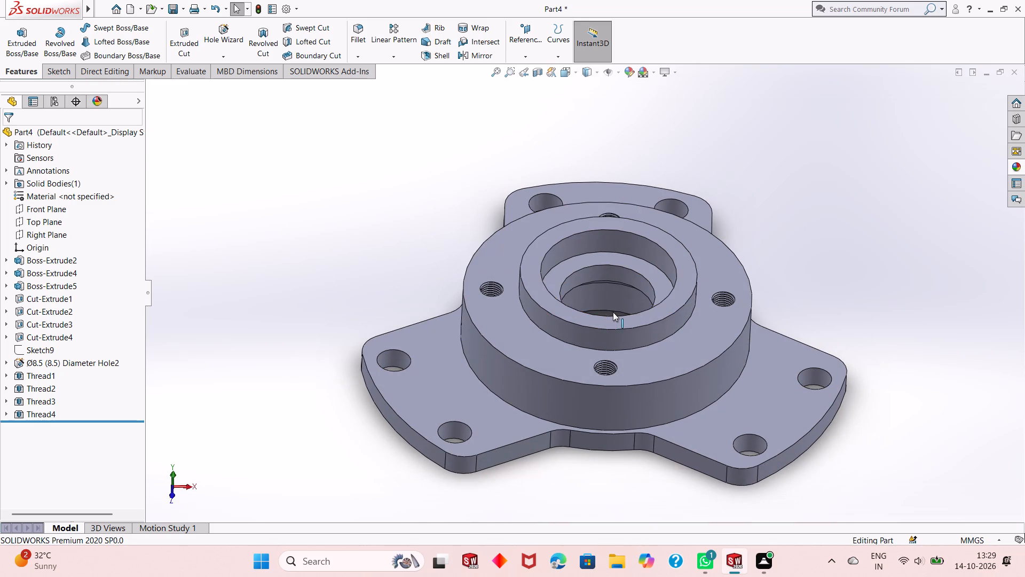
{"action": "middle_click_drag", "start_coordinate": [613, 315], "coordinate": [617, 265]}
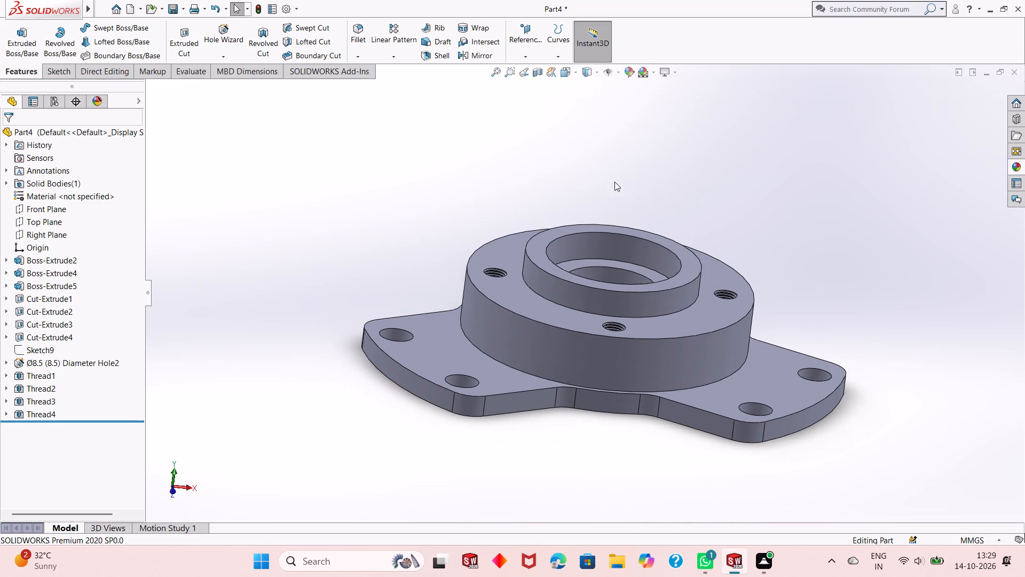
{"action": "left_click", "coordinate": [538, 73]}
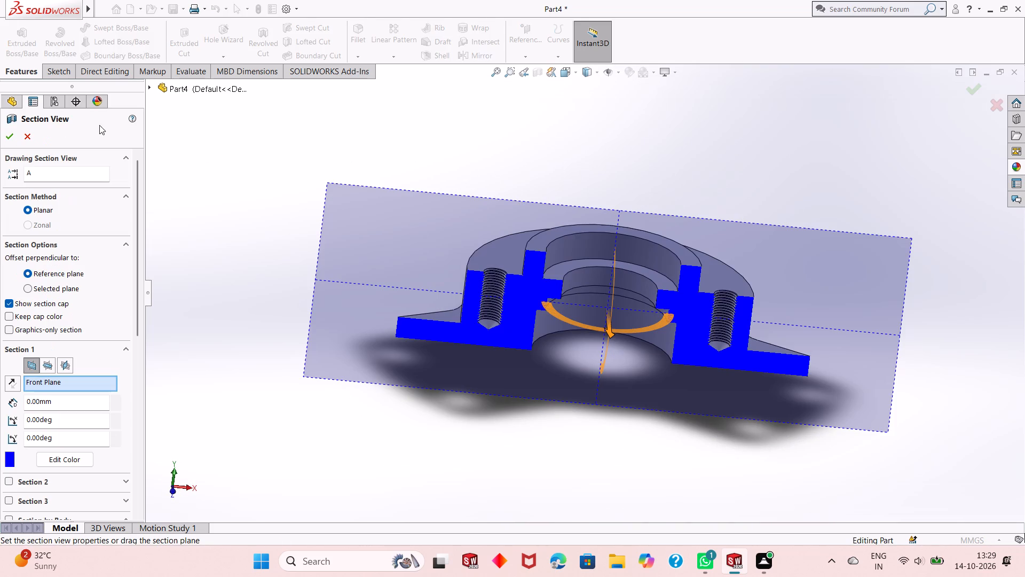
{"action": "left_click", "coordinate": [12, 129]}
{"action": "middle_click_drag", "start_coordinate": [685, 314], "coordinate": [688, 315]}
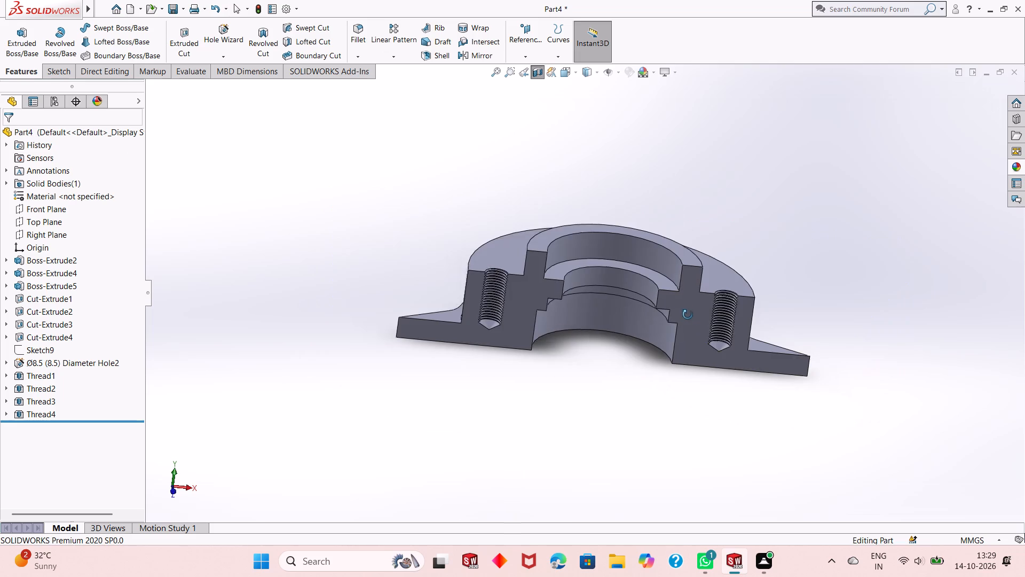
{"action": "middle_click_drag", "start_coordinate": [688, 315], "coordinate": [679, 236]}
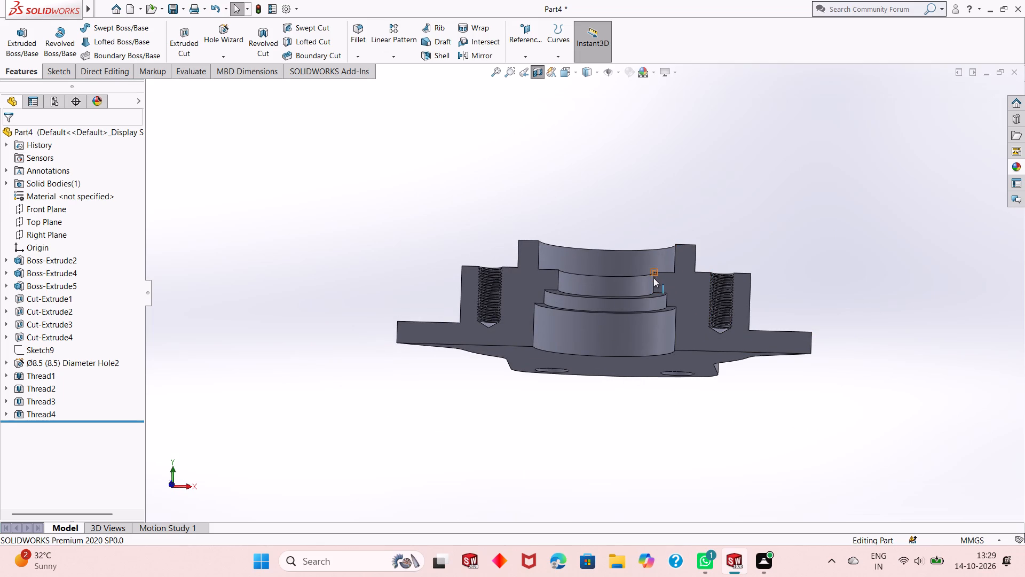
{"action": "middle_click_drag", "start_coordinate": [653, 278], "coordinate": [664, 295]}
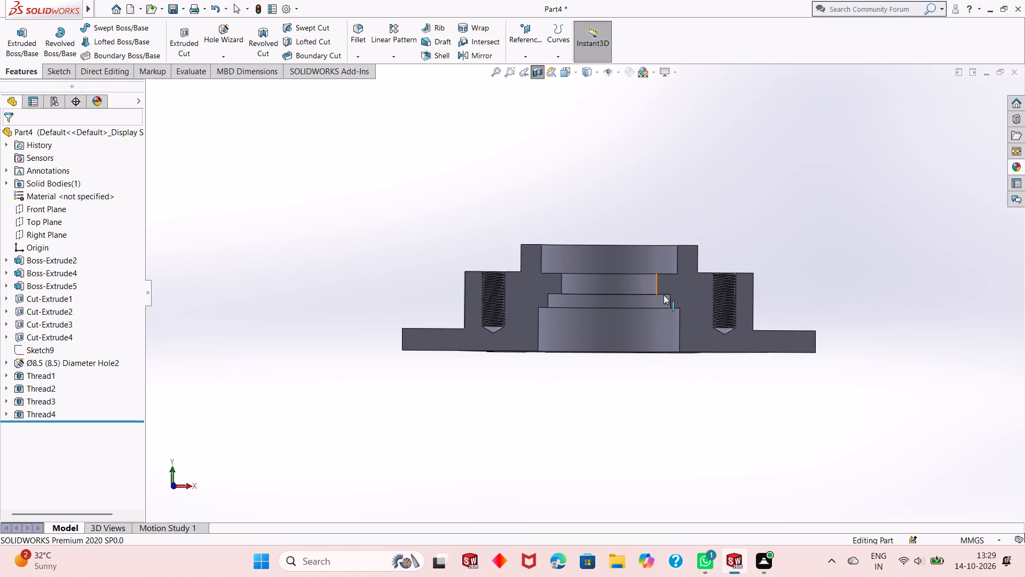
{"action": "scroll", "coordinate": [637, 292], "scroll_direction": "down", "scroll_amount": 3}
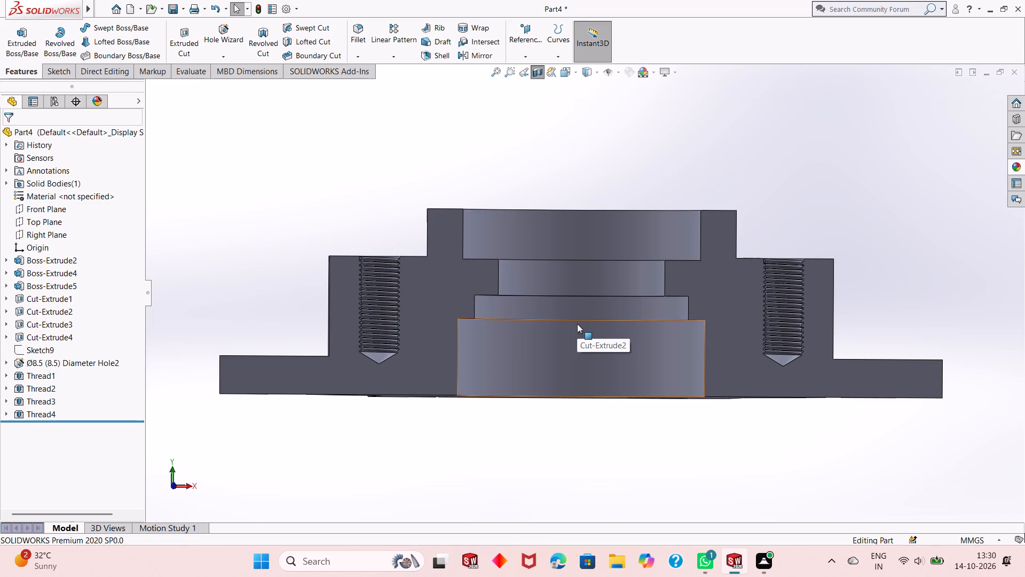
{"action": "middle_click_drag", "start_coordinate": [740, 222], "coordinate": [699, 272]}
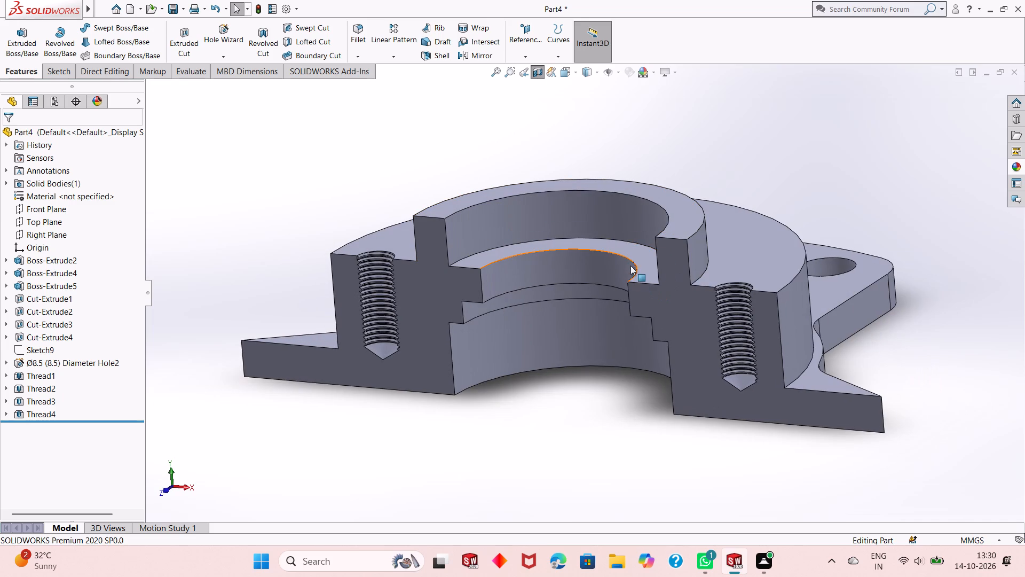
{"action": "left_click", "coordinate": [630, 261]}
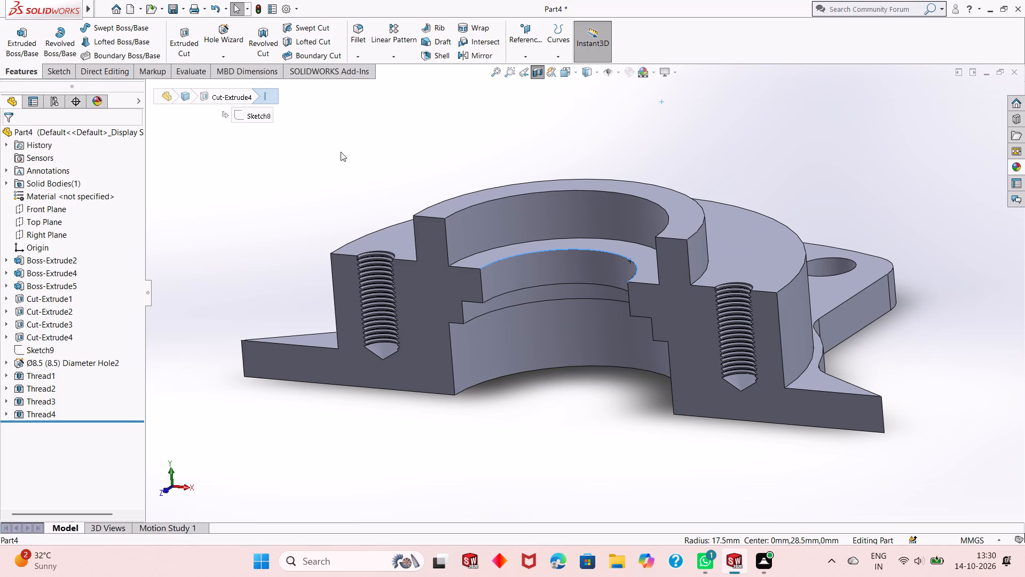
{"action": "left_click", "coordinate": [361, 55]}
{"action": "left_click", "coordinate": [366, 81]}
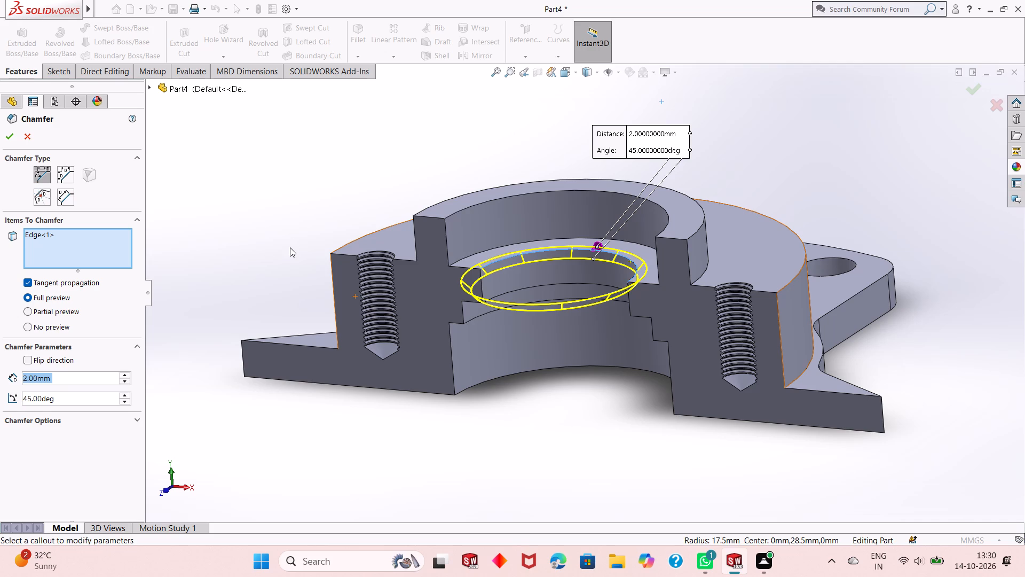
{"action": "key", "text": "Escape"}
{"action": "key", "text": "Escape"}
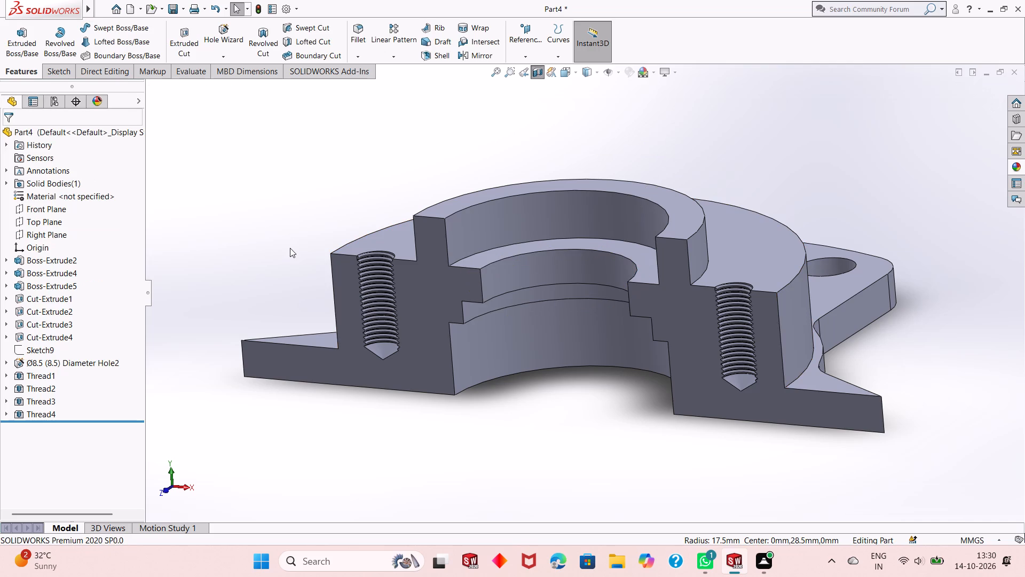
Chamfer the top inner edge of the upper boss's recess by 1 mm at 45 degrees.
{"action": "left_click", "coordinate": [361, 55]}
{"action": "left_click", "coordinate": [372, 80]}
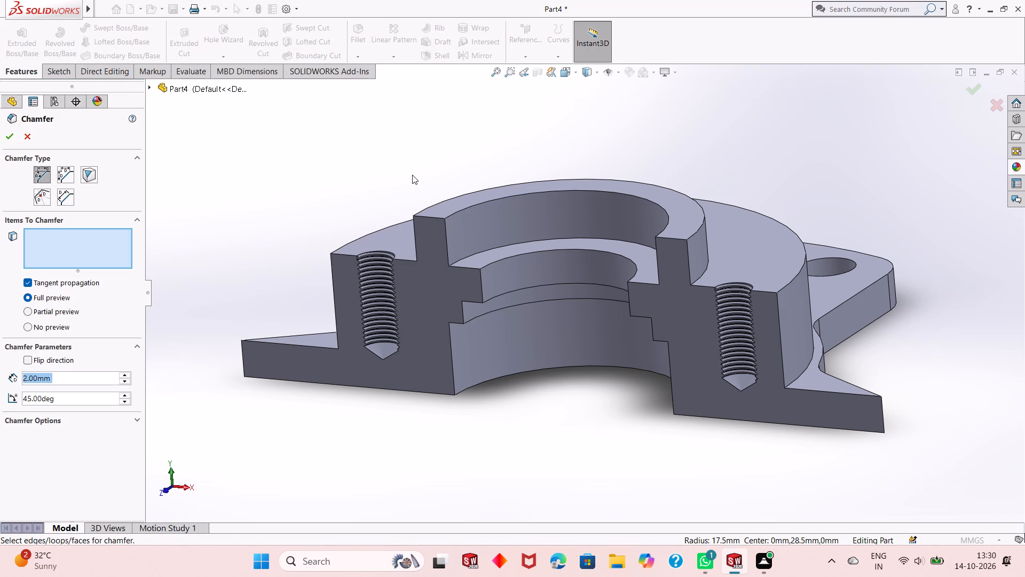
{"action": "key", "text": "1"}
{"action": "key", "text": "Return"}
{"action": "left_click", "coordinate": [490, 201]}
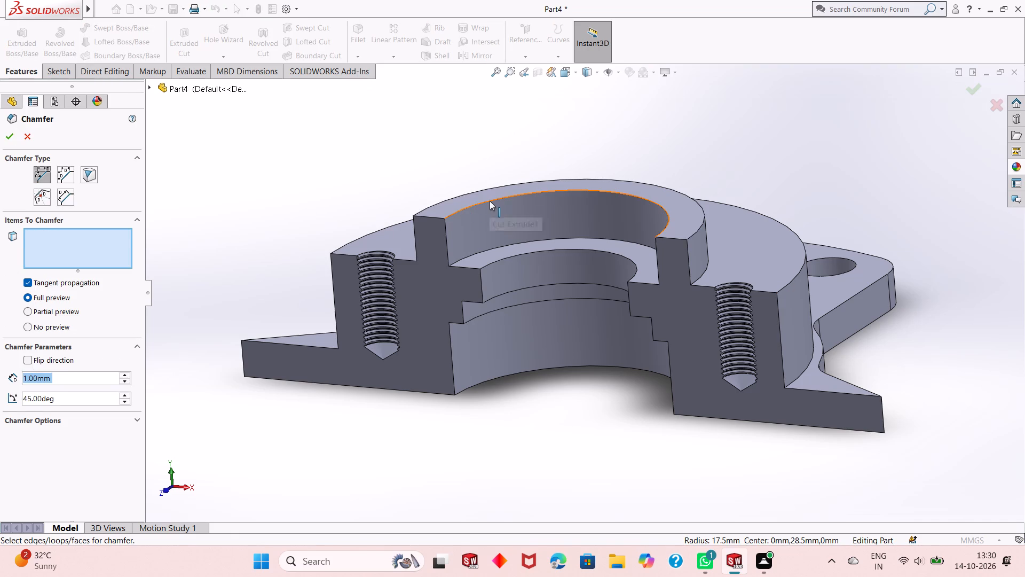
{"action": "left_click", "coordinate": [9, 142]}
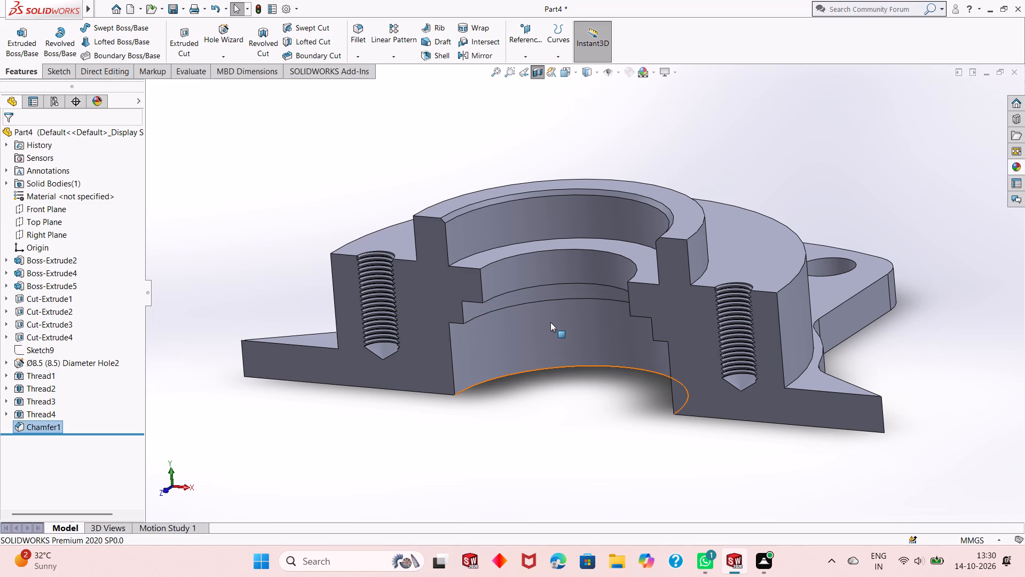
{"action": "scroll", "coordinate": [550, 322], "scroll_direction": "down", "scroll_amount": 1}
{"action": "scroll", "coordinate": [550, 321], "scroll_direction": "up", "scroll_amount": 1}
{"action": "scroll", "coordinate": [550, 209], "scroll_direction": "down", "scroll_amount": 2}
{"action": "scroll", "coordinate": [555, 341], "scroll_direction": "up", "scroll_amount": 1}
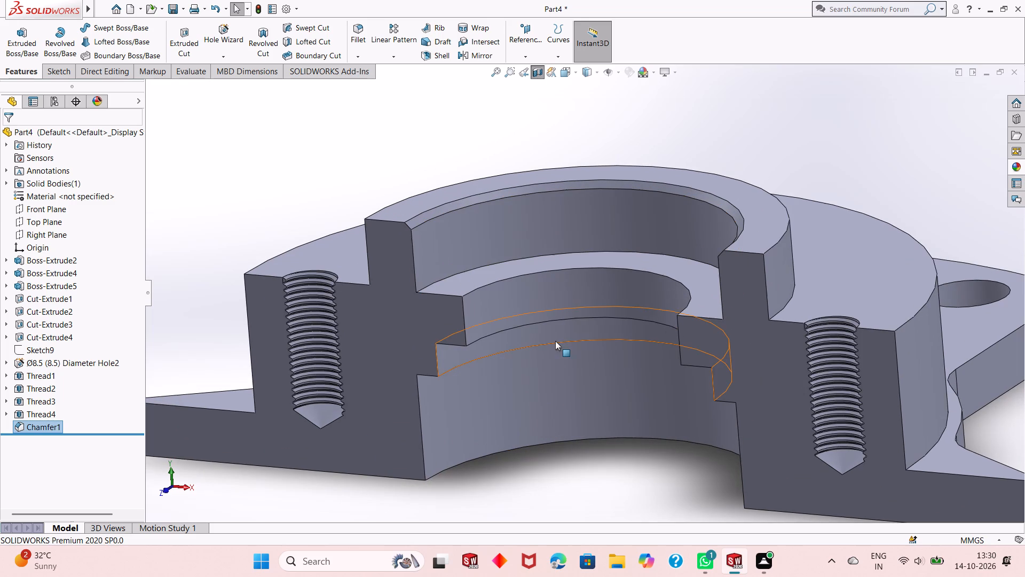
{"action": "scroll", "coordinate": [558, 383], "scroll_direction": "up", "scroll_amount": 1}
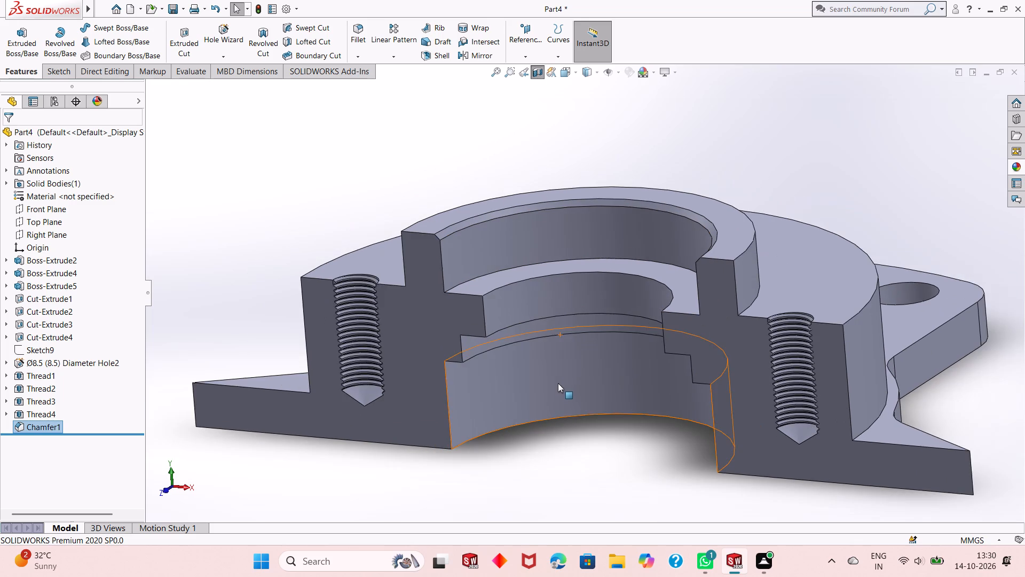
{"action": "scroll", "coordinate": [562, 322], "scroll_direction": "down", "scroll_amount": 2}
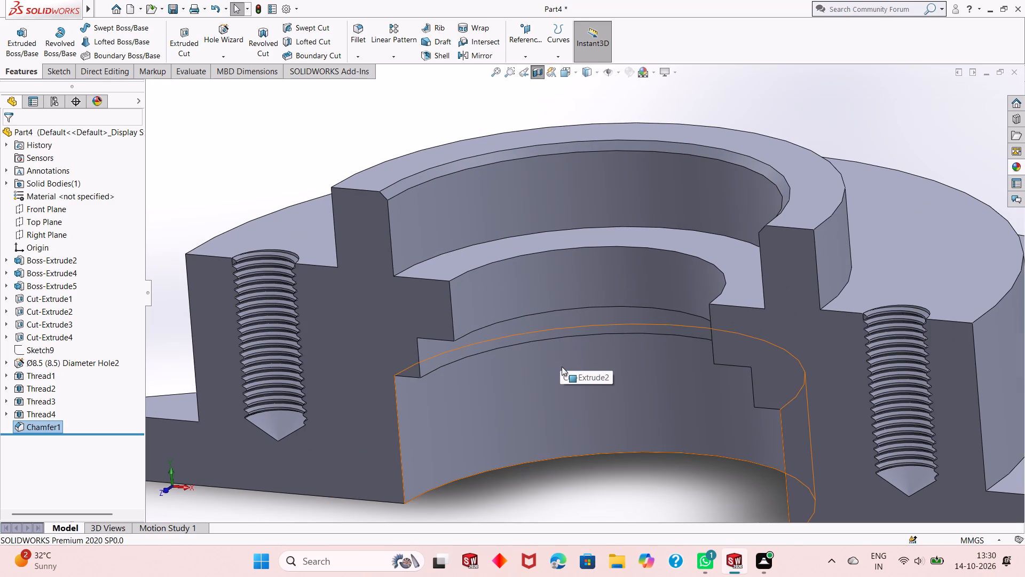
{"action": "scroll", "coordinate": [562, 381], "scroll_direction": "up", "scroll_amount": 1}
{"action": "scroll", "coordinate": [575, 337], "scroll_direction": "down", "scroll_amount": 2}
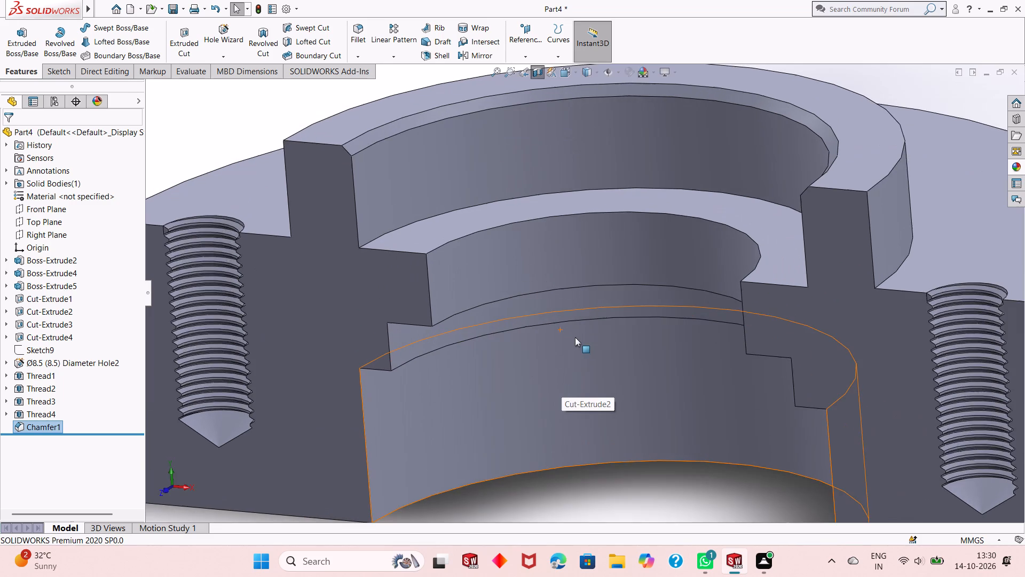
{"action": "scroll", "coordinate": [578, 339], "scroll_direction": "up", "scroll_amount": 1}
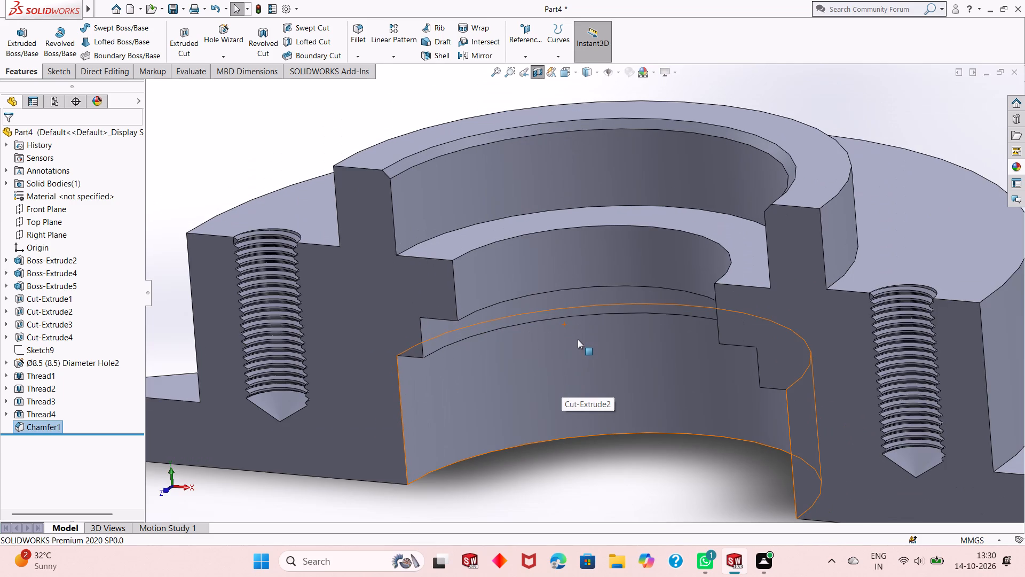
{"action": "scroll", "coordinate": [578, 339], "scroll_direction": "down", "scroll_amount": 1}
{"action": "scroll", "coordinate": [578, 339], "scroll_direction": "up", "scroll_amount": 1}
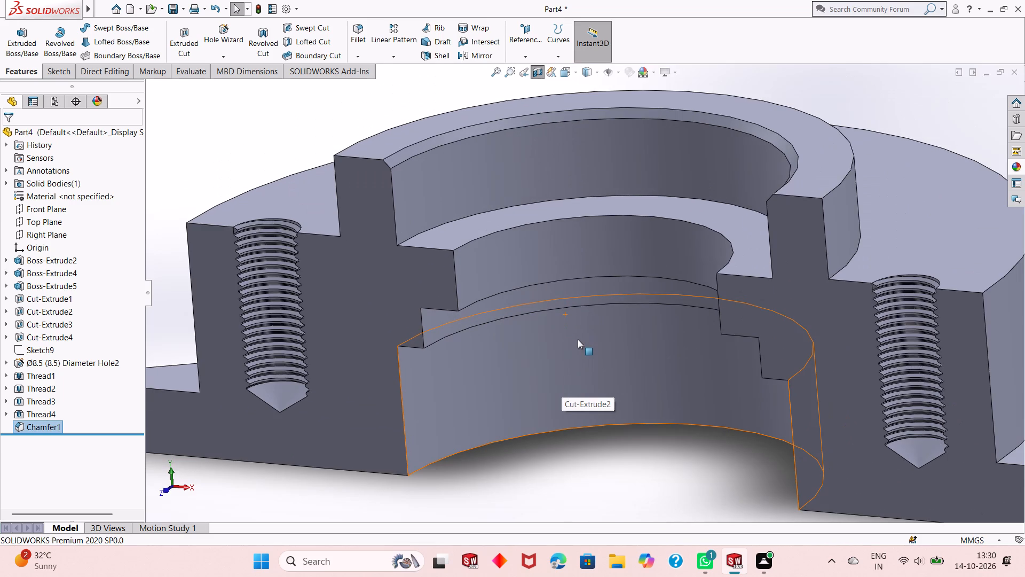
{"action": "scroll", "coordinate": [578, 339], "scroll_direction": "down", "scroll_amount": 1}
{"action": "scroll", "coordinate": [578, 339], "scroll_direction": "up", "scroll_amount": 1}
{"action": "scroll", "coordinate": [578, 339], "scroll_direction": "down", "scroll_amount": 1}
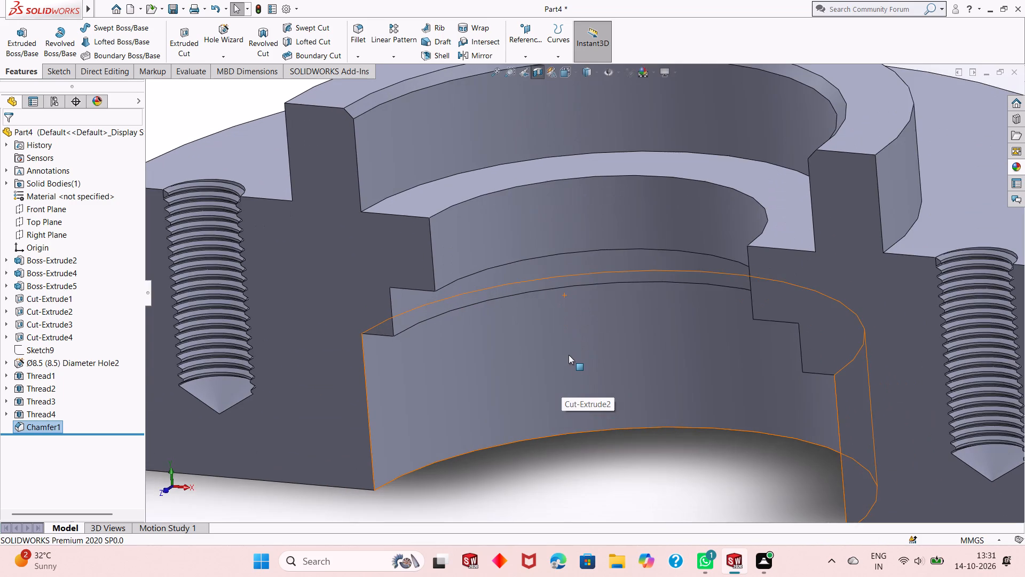
Examine the sectioned flange's stepped bore, recess edges and new top chamfer from above and below.
{"action": "scroll", "coordinate": [569, 356], "scroll_direction": "up", "scroll_amount": 2}
{"action": "middle_click_drag", "start_coordinate": [569, 356], "coordinate": [569, 314]}
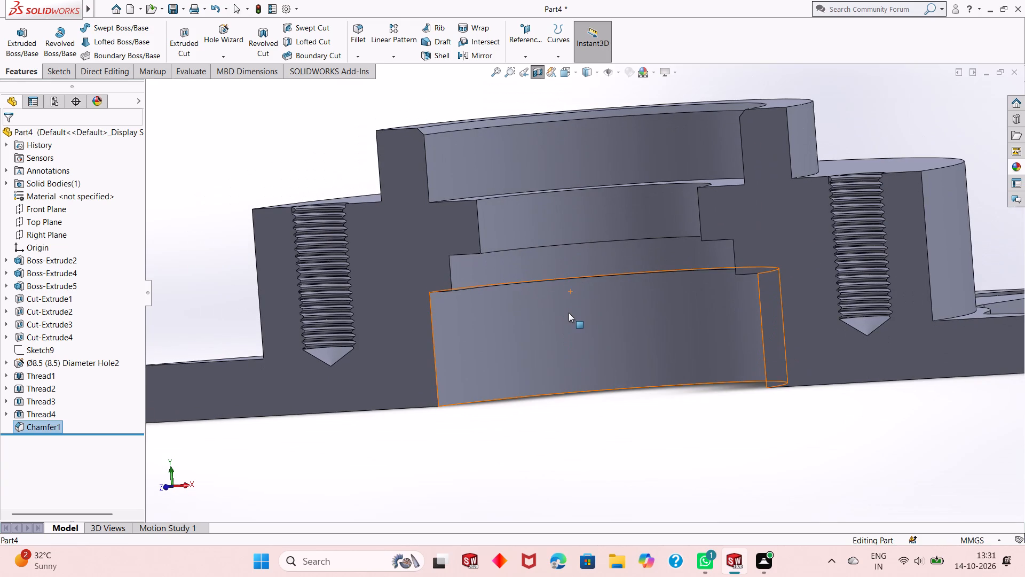
{"action": "middle_click_drag", "start_coordinate": [569, 313], "coordinate": [566, 328]}
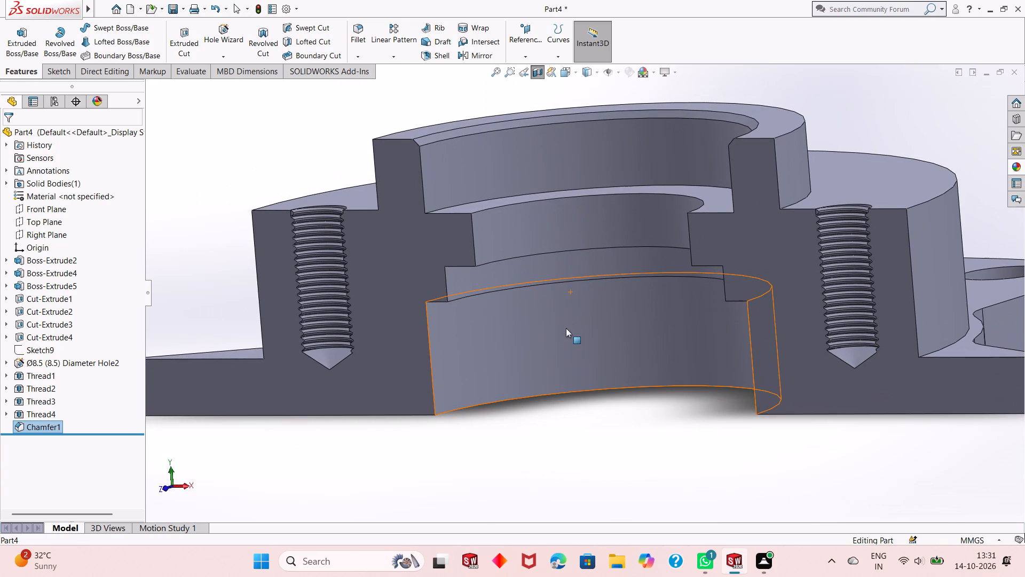
{"action": "middle_click_drag", "start_coordinate": [633, 430], "coordinate": [616, 455]}
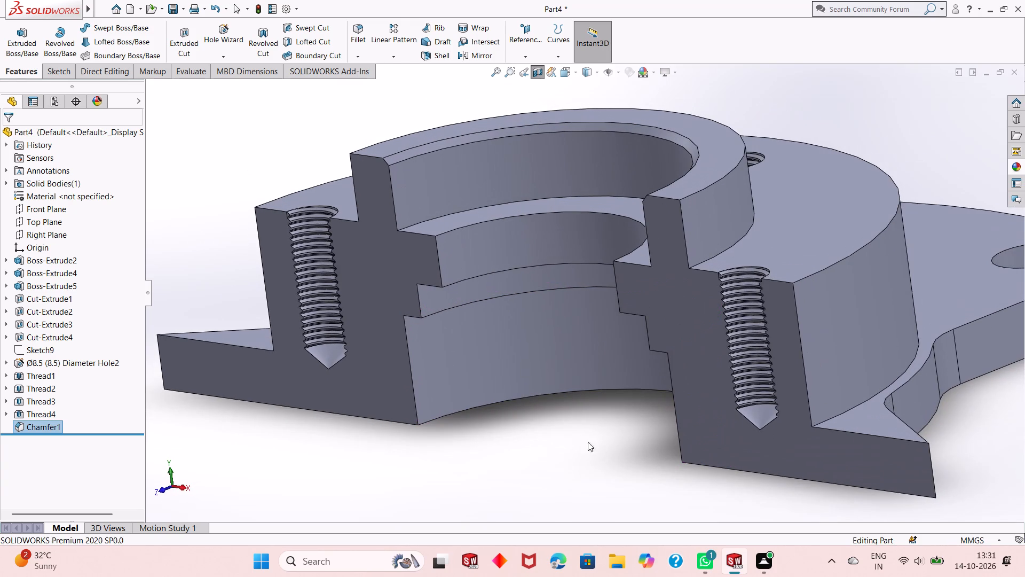
{"action": "scroll", "coordinate": [580, 439], "scroll_direction": "up", "scroll_amount": 1}
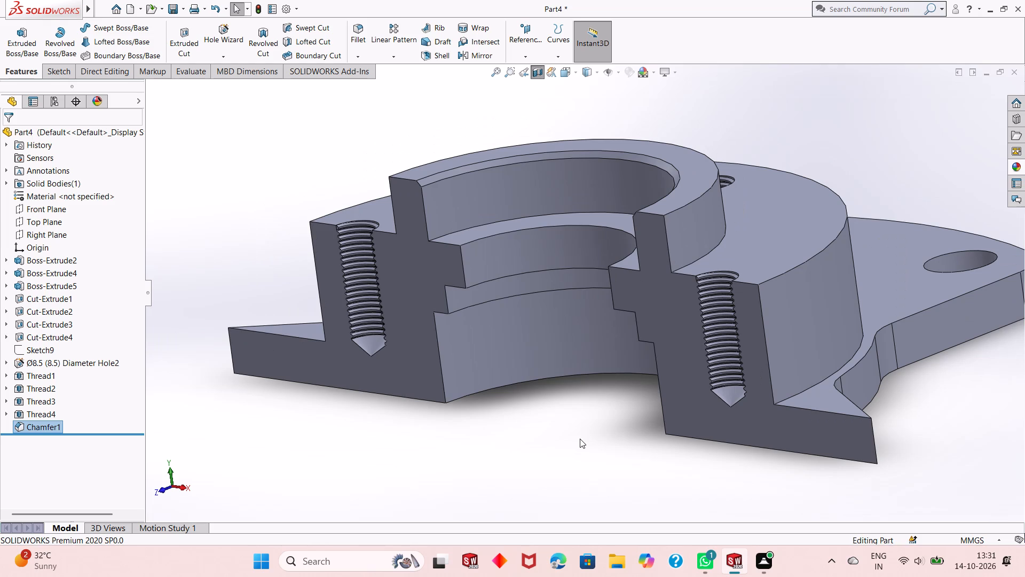
{"action": "scroll", "coordinate": [580, 439], "scroll_direction": "up", "scroll_amount": 1}
{"action": "scroll", "coordinate": [546, 335], "scroll_direction": "down", "scroll_amount": 2}
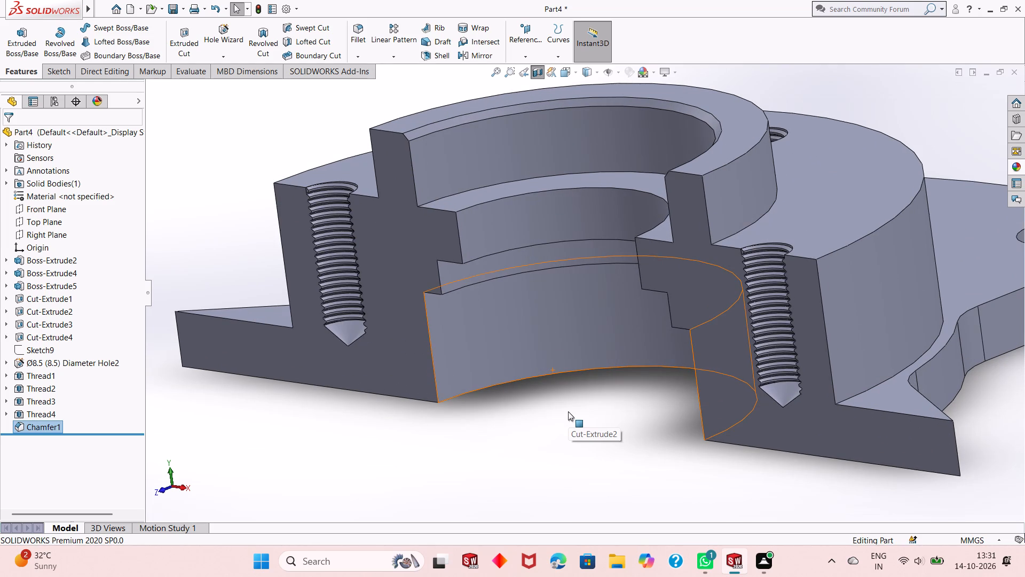
{"action": "scroll", "coordinate": [568, 411], "scroll_direction": "down", "scroll_amount": 1}
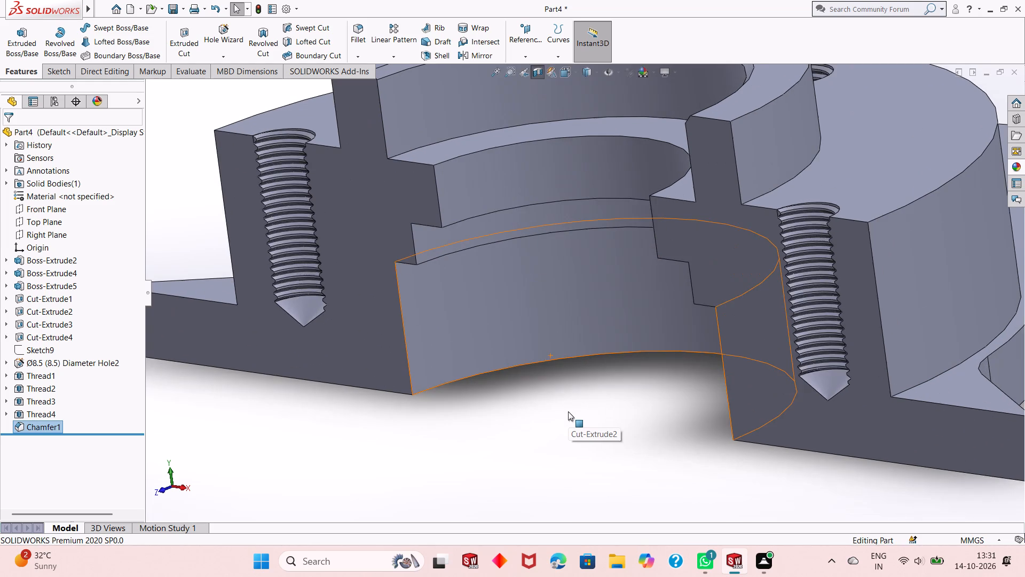
{"action": "scroll", "coordinate": [568, 411], "scroll_direction": "up", "scroll_amount": 1}
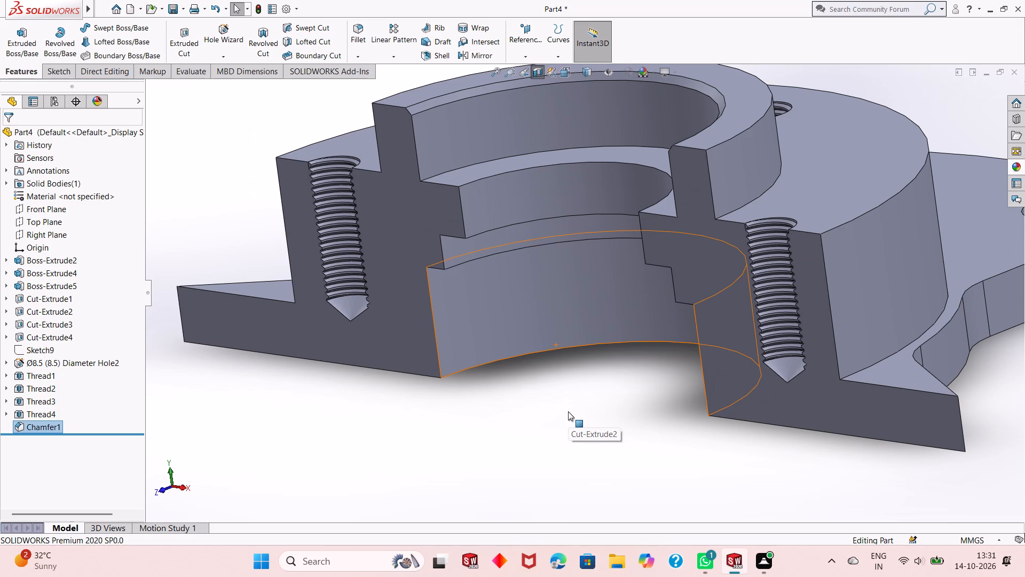
{"action": "scroll", "coordinate": [568, 411], "scroll_direction": "up", "scroll_amount": 1}
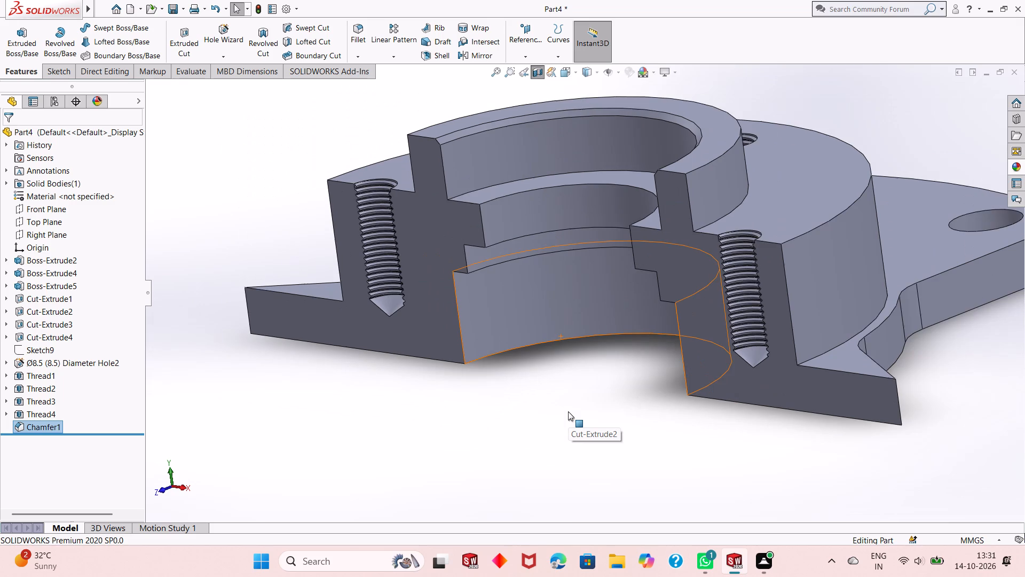
{"action": "scroll", "coordinate": [568, 411], "scroll_direction": "down", "scroll_amount": 1}
{"action": "scroll", "coordinate": [568, 411], "scroll_direction": "up", "scroll_amount": 1}
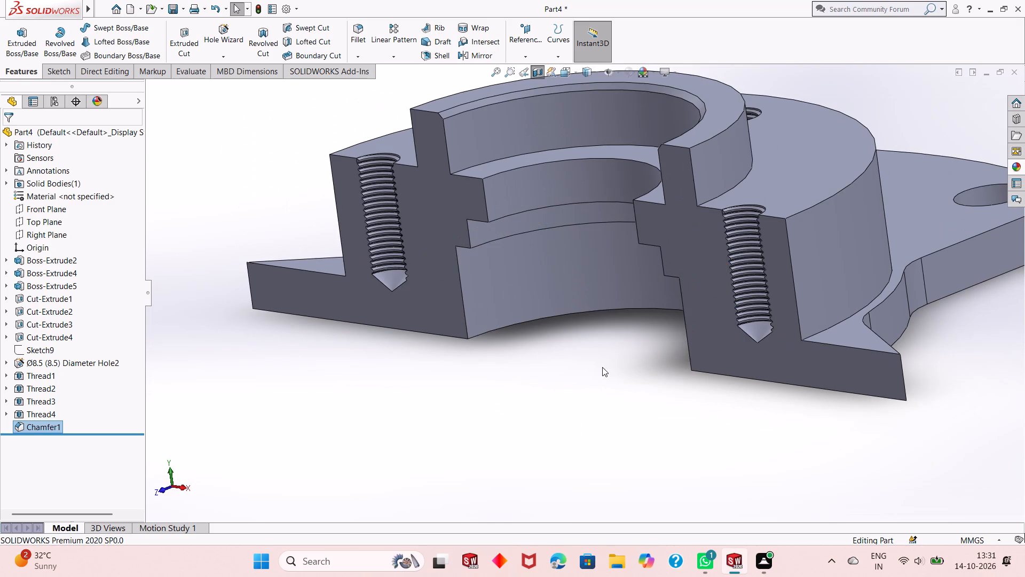
{"action": "scroll", "coordinate": [602, 368], "scroll_direction": "up", "scroll_amount": 1}
{"action": "scroll", "coordinate": [588, 228], "scroll_direction": "down", "scroll_amount": 1}
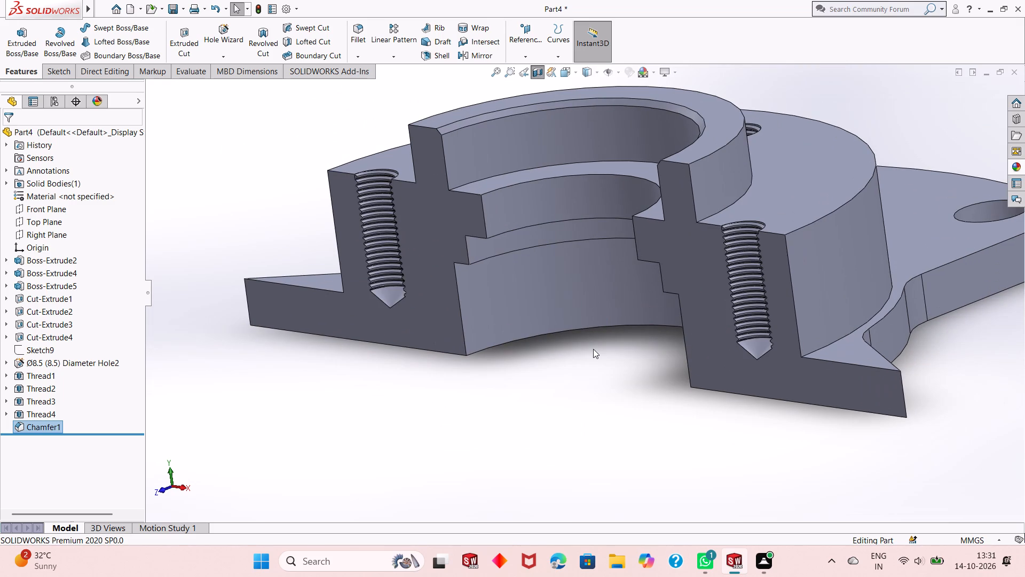
{"action": "scroll", "coordinate": [593, 349], "scroll_direction": "up", "scroll_amount": 1}
{"action": "scroll", "coordinate": [596, 239], "scroll_direction": "down", "scroll_amount": 1}
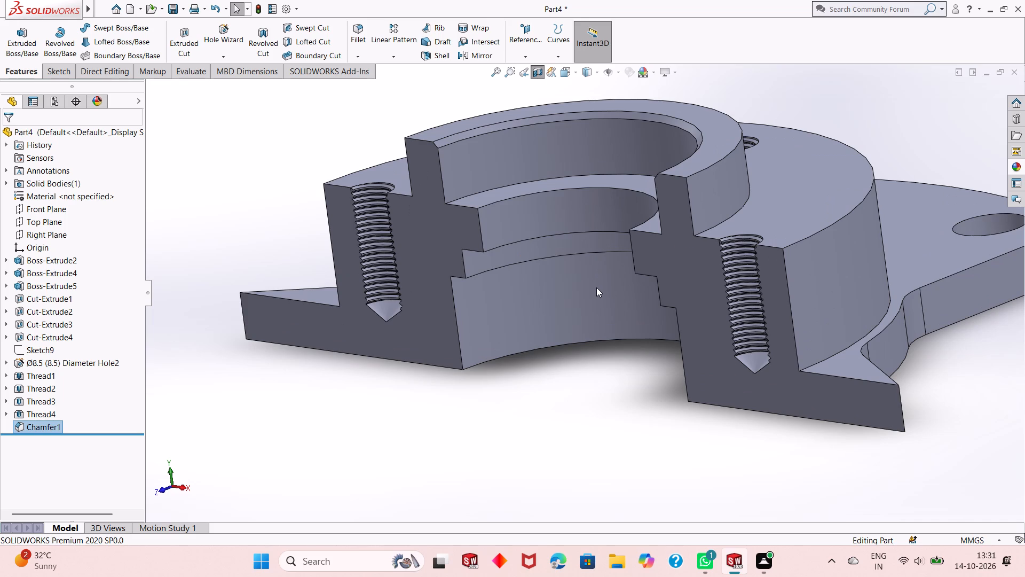
{"action": "scroll", "coordinate": [603, 351], "scroll_direction": "up", "scroll_amount": 1}
{"action": "scroll", "coordinate": [603, 219], "scroll_direction": "down", "scroll_amount": 1}
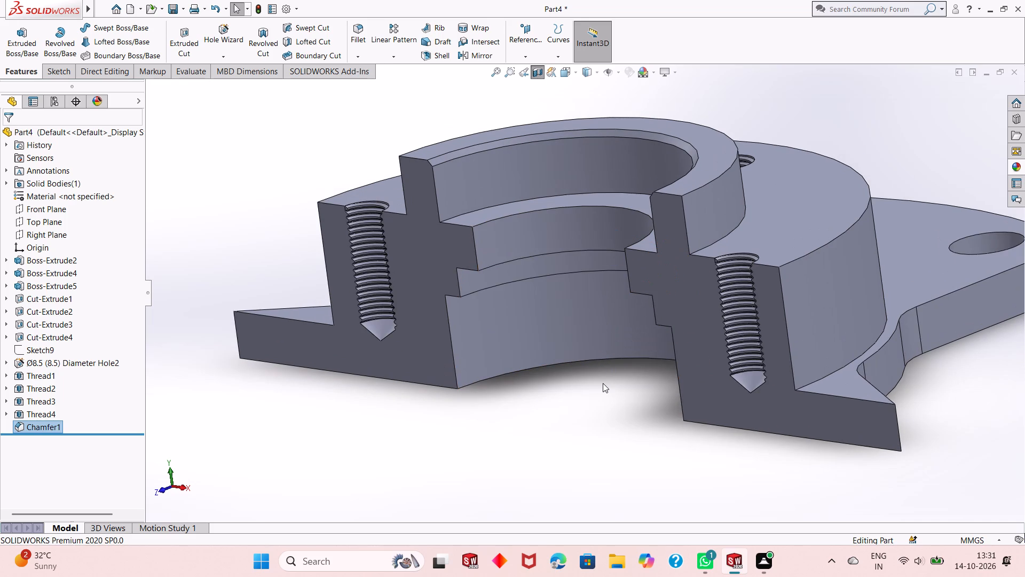
{"action": "middle_click_drag", "start_coordinate": [604, 385], "coordinate": [613, 370]}
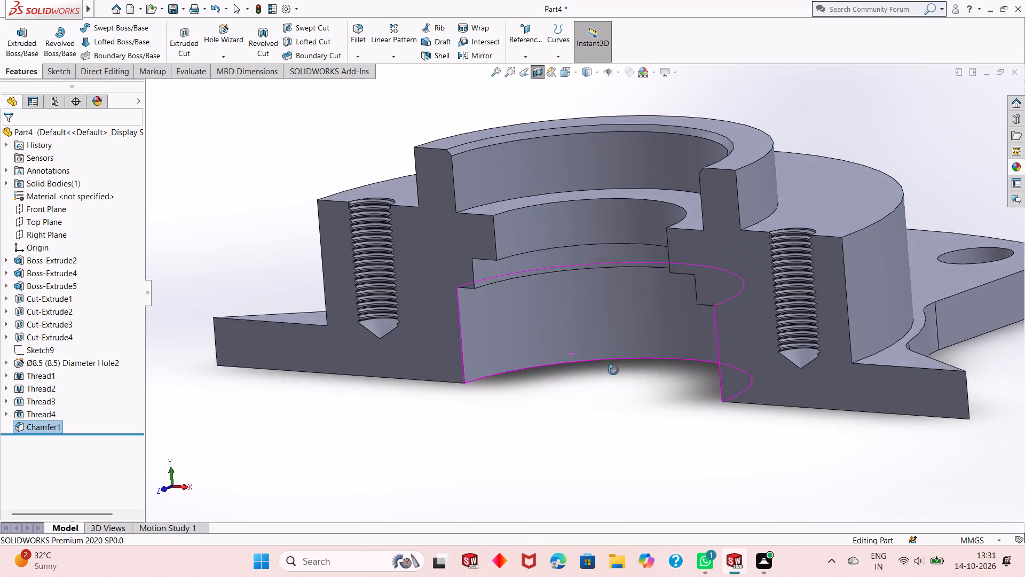
{"action": "middle_click_drag", "start_coordinate": [613, 370], "coordinate": [611, 356]}
{"action": "middle_click_drag", "start_coordinate": [611, 346], "coordinate": [605, 369]}
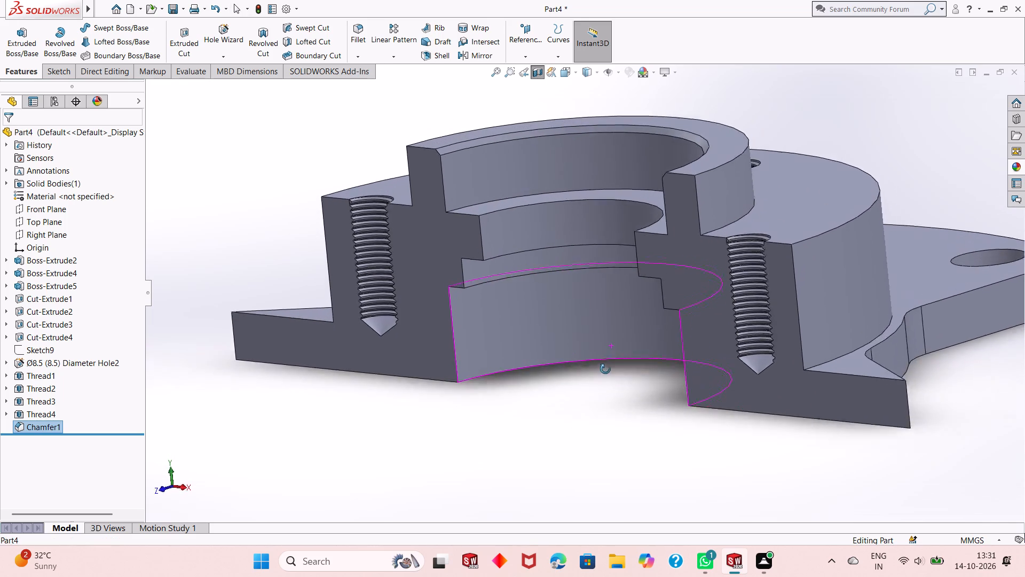
{"action": "middle_click_drag", "start_coordinate": [605, 369], "coordinate": [618, 392]}
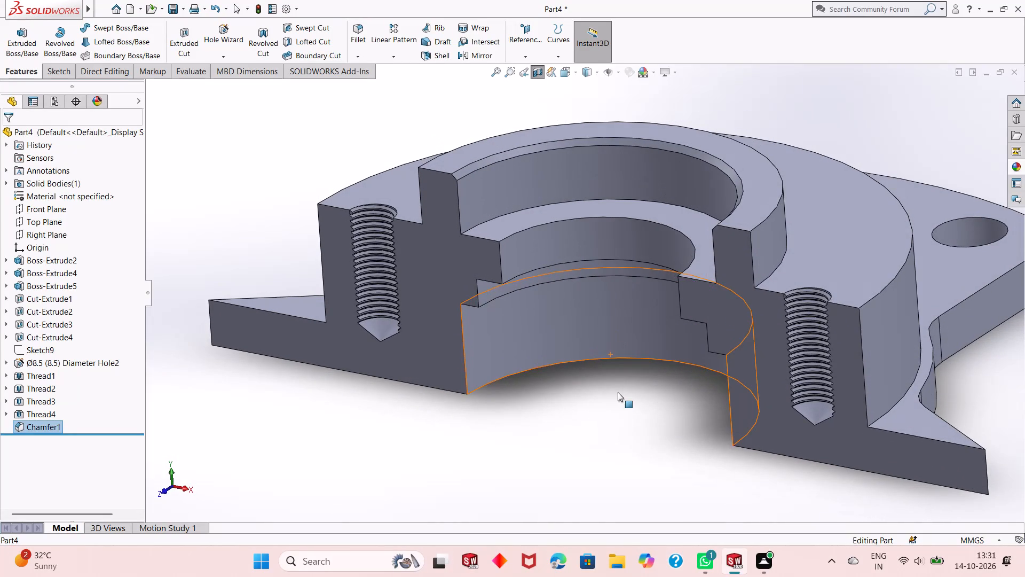
{"action": "middle_click_drag", "start_coordinate": [593, 396], "coordinate": [587, 382]}
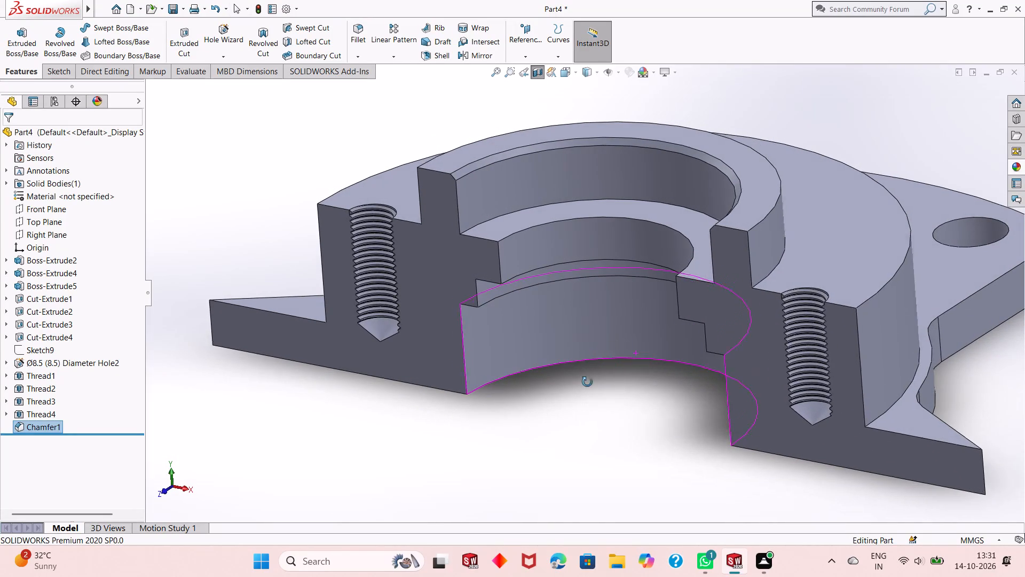
{"action": "middle_click_drag", "start_coordinate": [587, 382], "coordinate": [581, 278]}
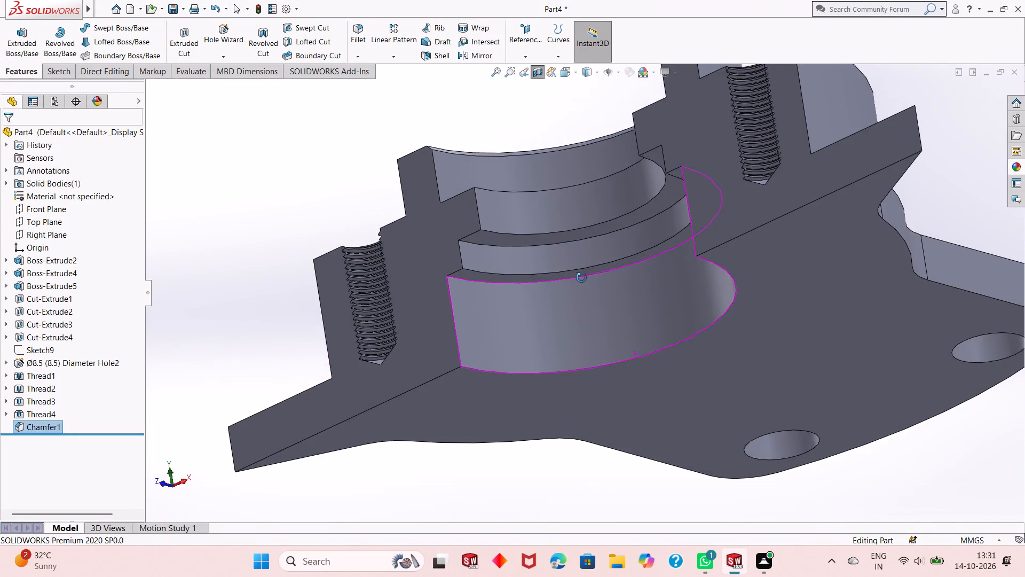
{"action": "middle_click_drag", "start_coordinate": [581, 278], "coordinate": [584, 398]}
{"action": "scroll", "coordinate": [594, 310], "scroll_direction": "down", "scroll_amount": 1}
{"action": "middle_click_drag", "start_coordinate": [600, 404], "coordinate": [602, 373]}
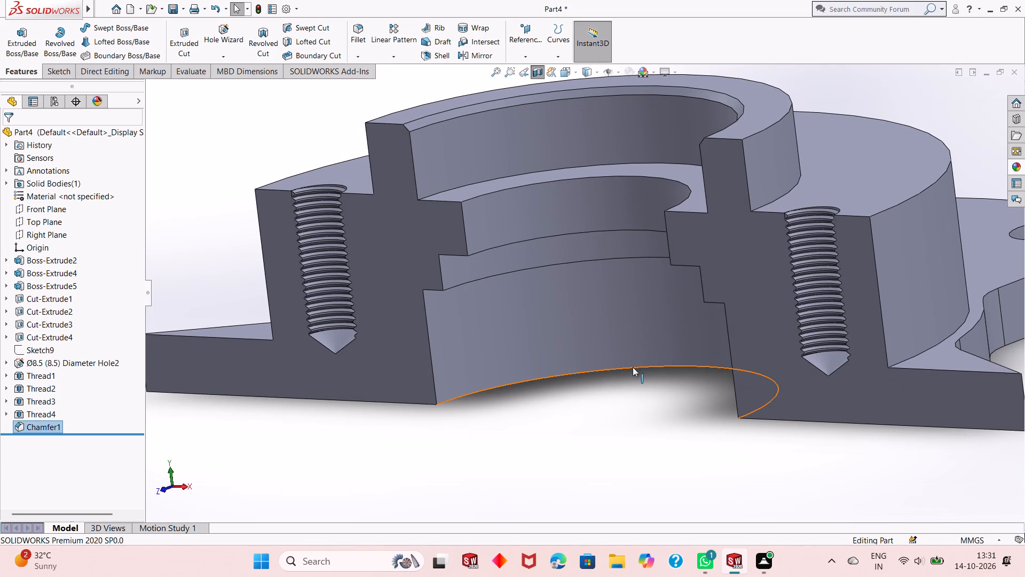
{"action": "middle_click", "coordinate": [626, 417]}
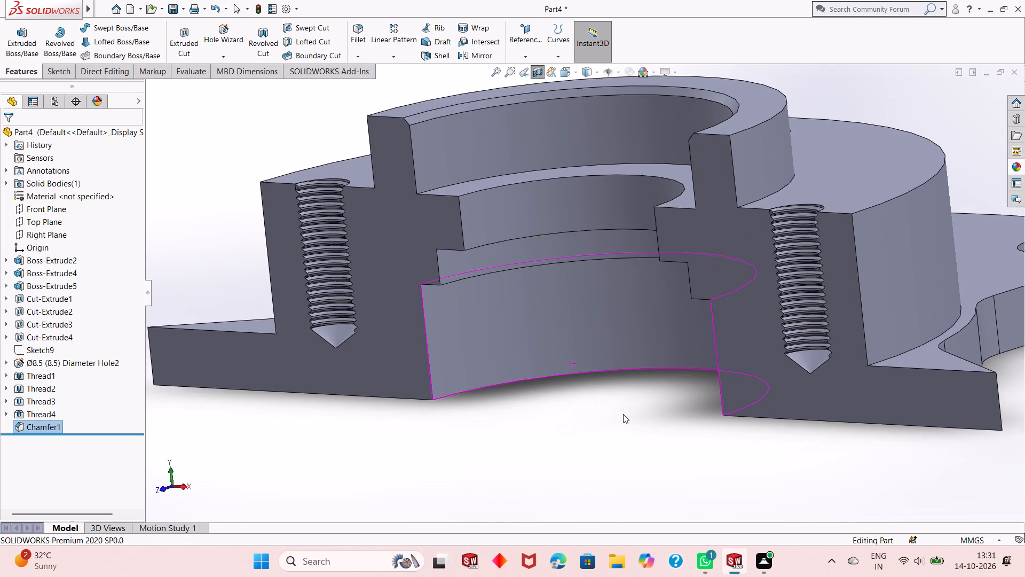
{"action": "scroll", "coordinate": [623, 414], "scroll_direction": "up", "scroll_amount": 1}
{"action": "scroll", "coordinate": [561, 279], "scroll_direction": "down", "scroll_amount": 1}
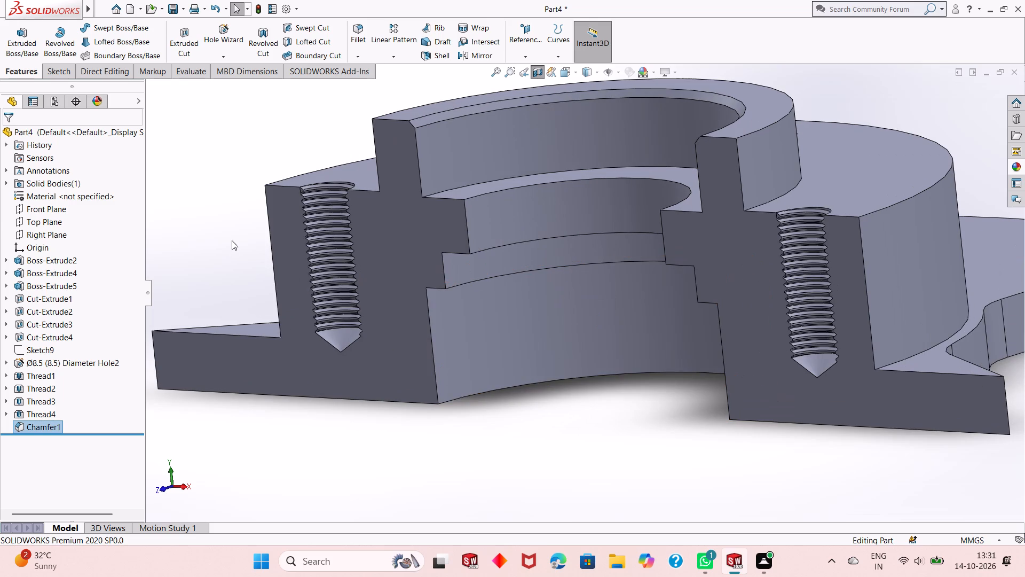
Chamfer both 35 mm bore edges, the intermediate recess's lower edge and the bottom recess's opening edge by 1 mm at 45 degrees.
{"action": "left_click", "coordinate": [352, 56]}
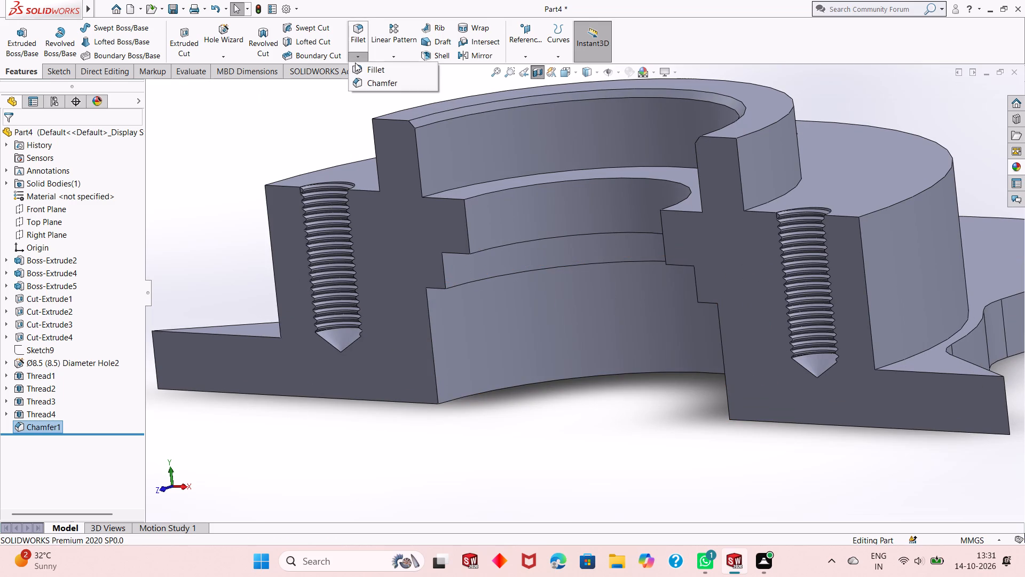
{"action": "left_click", "coordinate": [364, 82]}
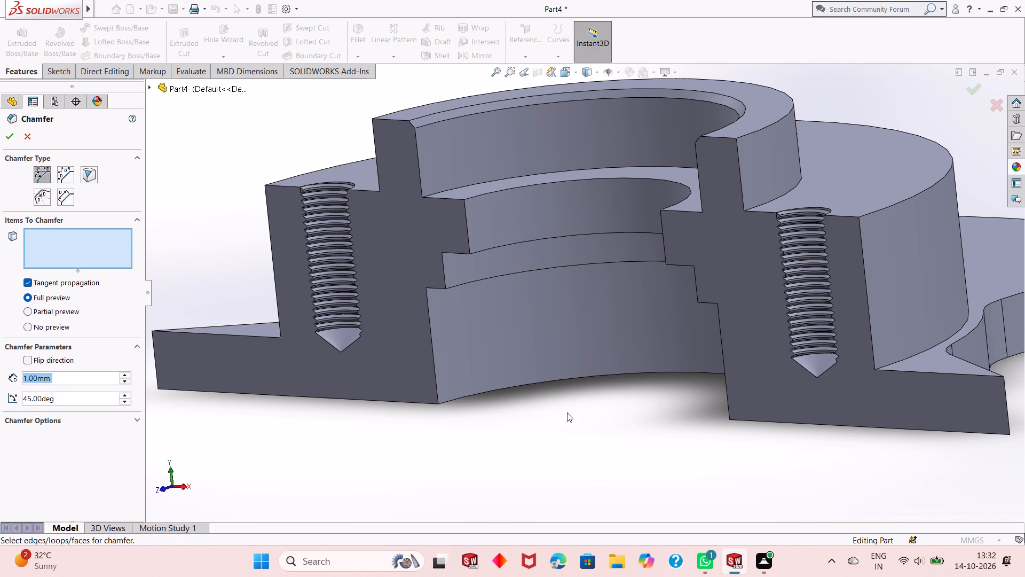
{"action": "scroll", "coordinate": [586, 372], "scroll_direction": "up", "scroll_amount": 1}
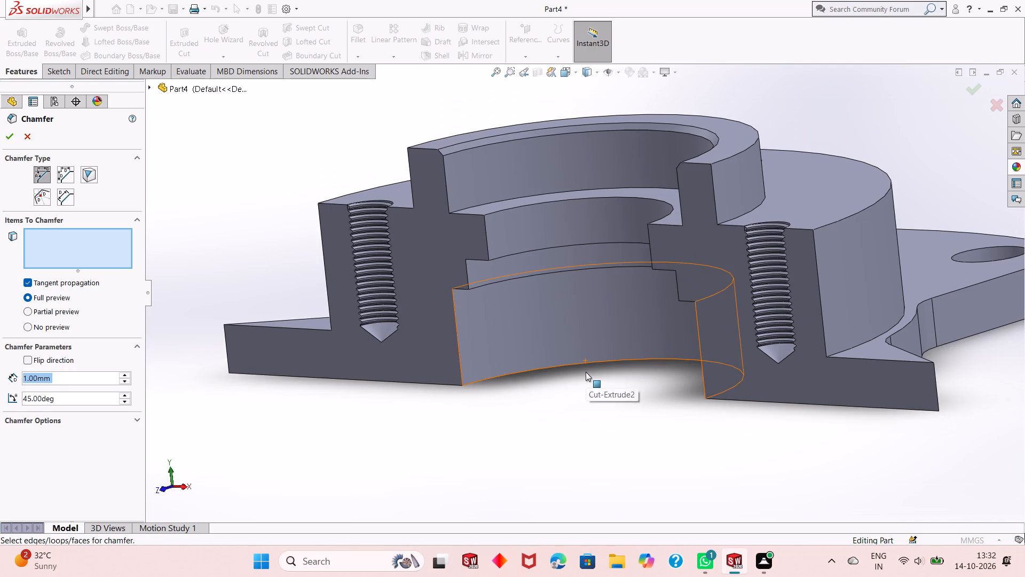
{"action": "middle_click_drag", "start_coordinate": [590, 395], "coordinate": [597, 420]}
{"action": "scroll", "coordinate": [597, 420], "scroll_direction": "up", "scroll_amount": 1}
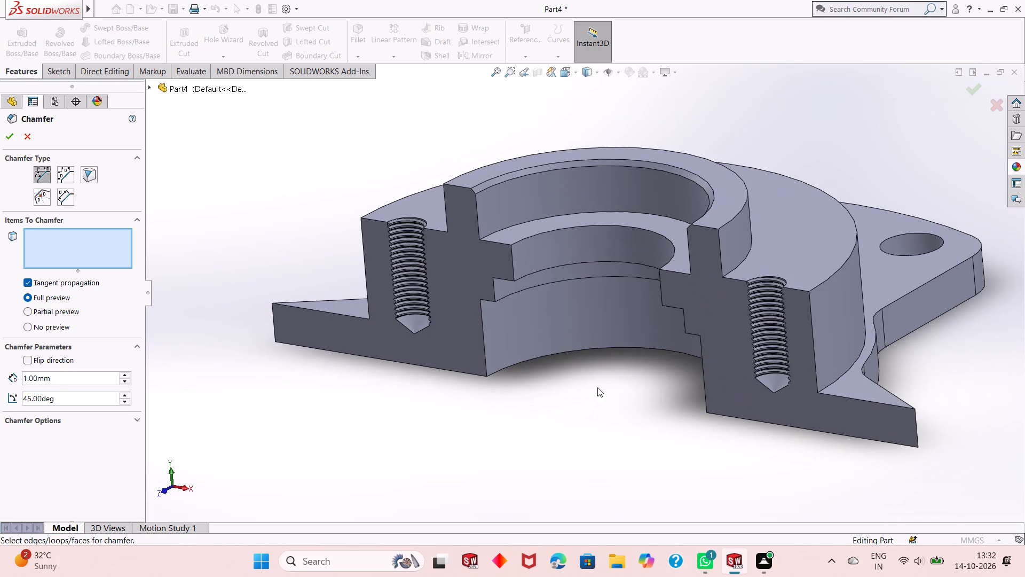
{"action": "scroll", "coordinate": [590, 231], "scroll_direction": "down", "scroll_amount": 2}
{"action": "middle_click_drag", "start_coordinate": [606, 435], "coordinate": [606, 399]}
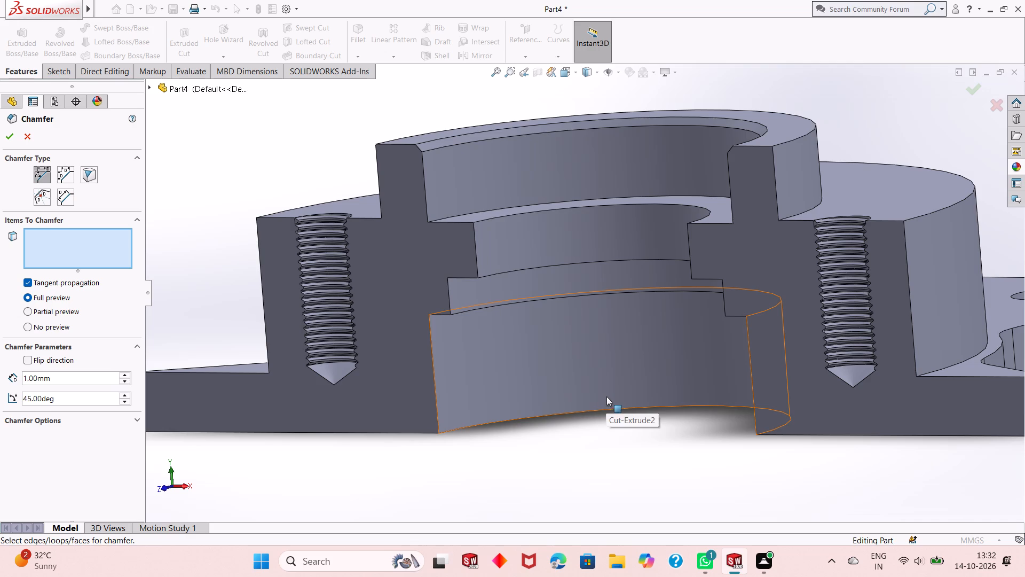
{"action": "scroll", "coordinate": [613, 429], "scroll_direction": "up", "scroll_amount": 1}
{"action": "middle_click_drag", "start_coordinate": [616, 431], "coordinate": [623, 447]}
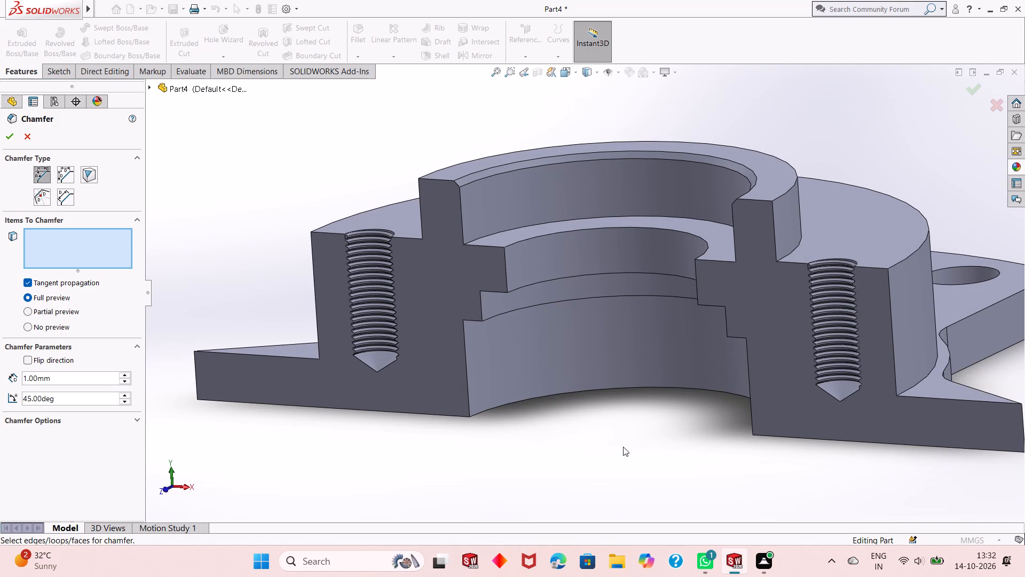
{"action": "middle_click_drag", "start_coordinate": [629, 418], "coordinate": [638, 426]}
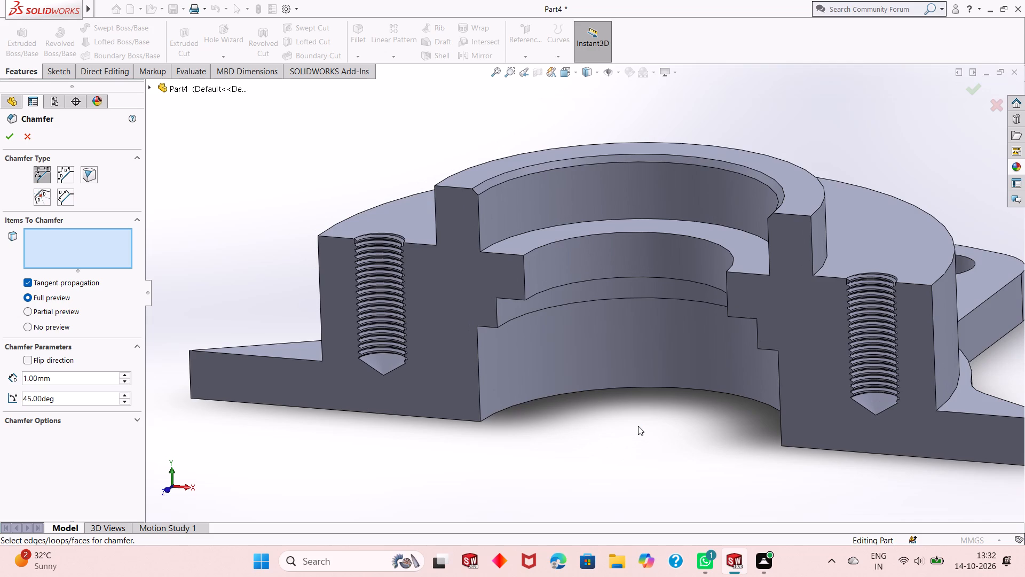
{"action": "left_click", "coordinate": [590, 235]}
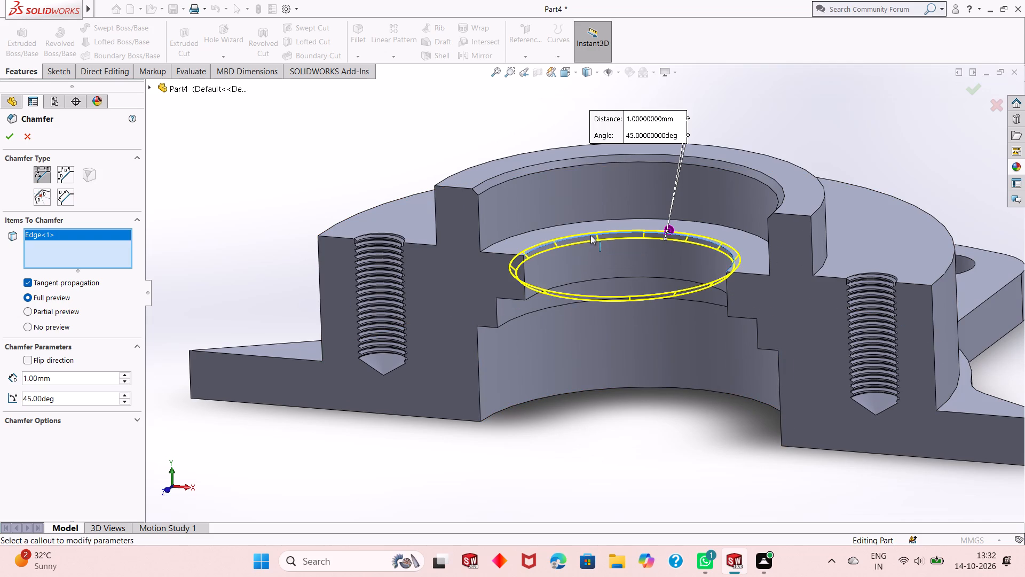
{"action": "middle_click_drag", "start_coordinate": [608, 413], "coordinate": [619, 376]}
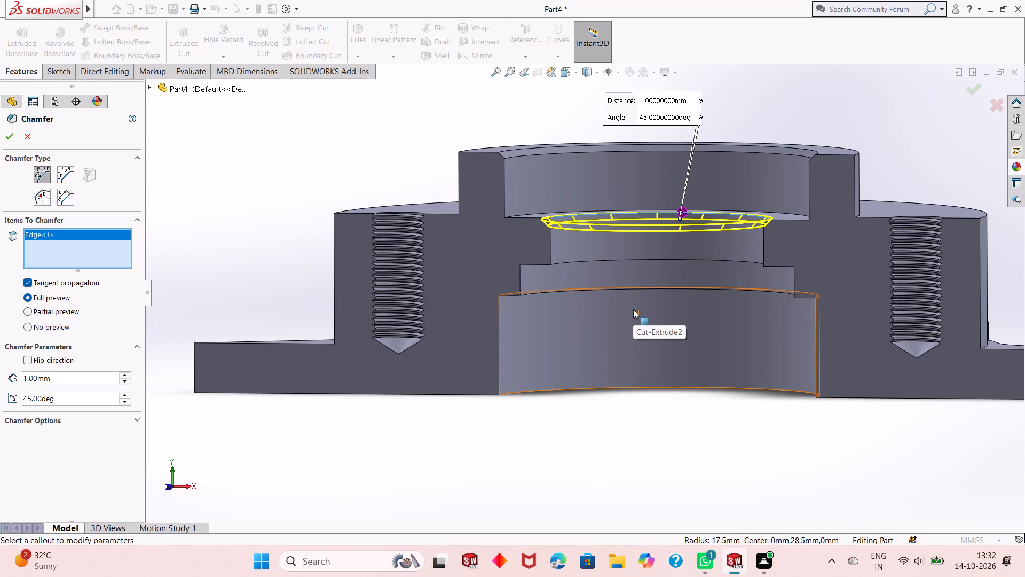
{"action": "left_click", "coordinate": [561, 261]}
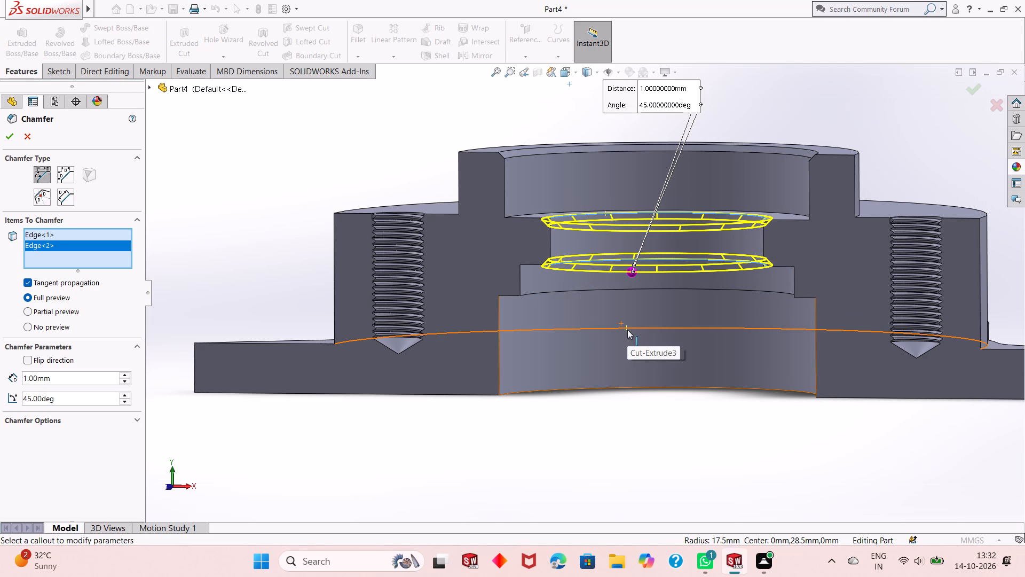
{"action": "left_click", "coordinate": [530, 295]}
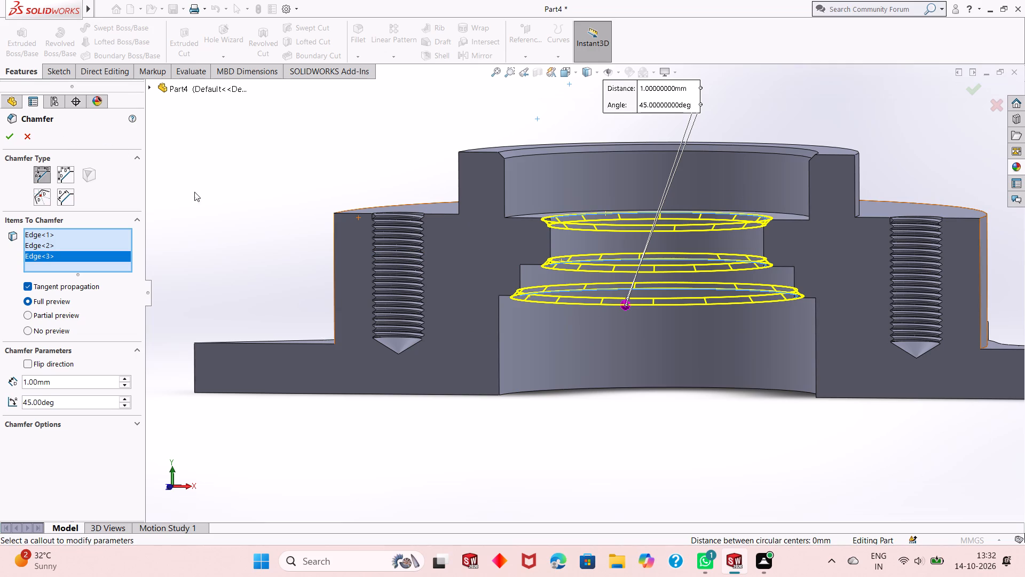
{"action": "left_click", "coordinate": [530, 391]}
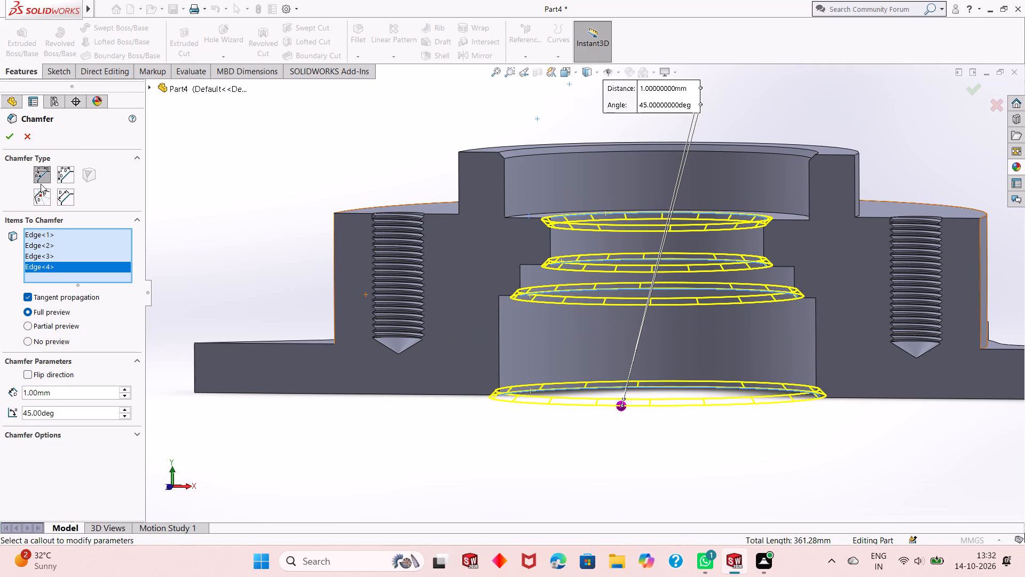
{"action": "left_click", "coordinate": [4, 137]}
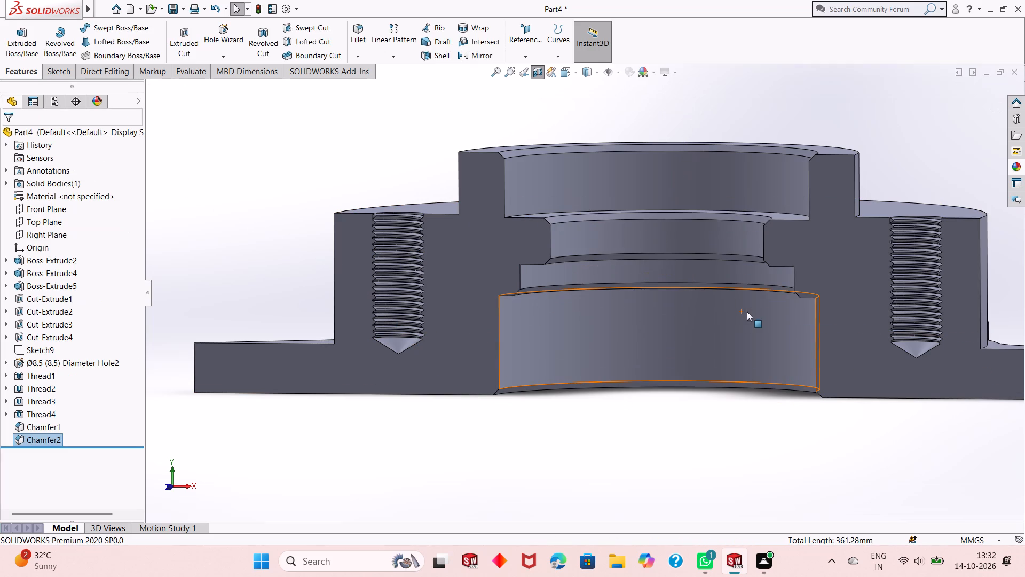
{"action": "scroll", "coordinate": [694, 384], "scroll_direction": "up", "scroll_amount": 2}
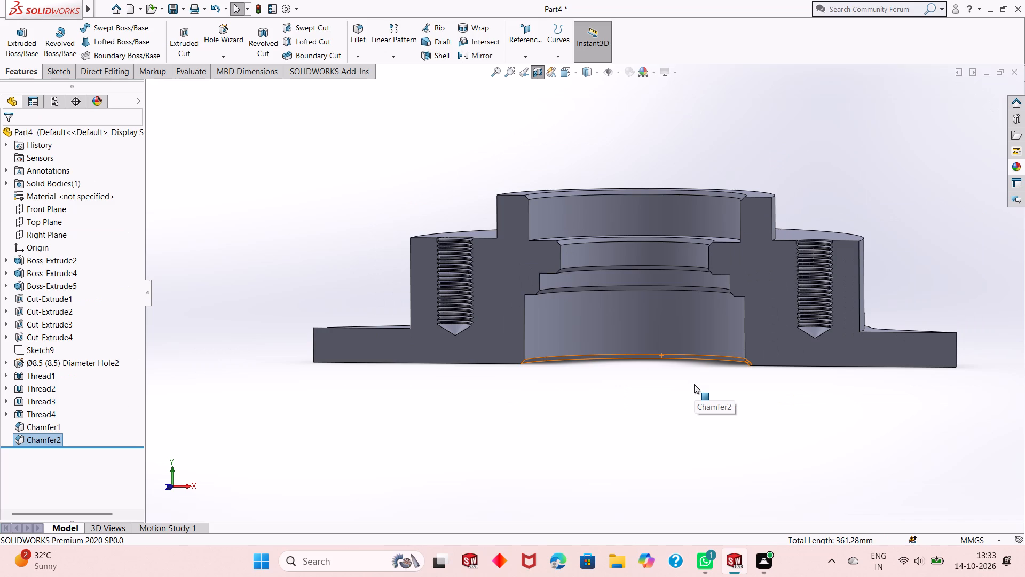
{"action": "scroll", "coordinate": [695, 345], "scroll_direction": "up", "scroll_amount": 1}
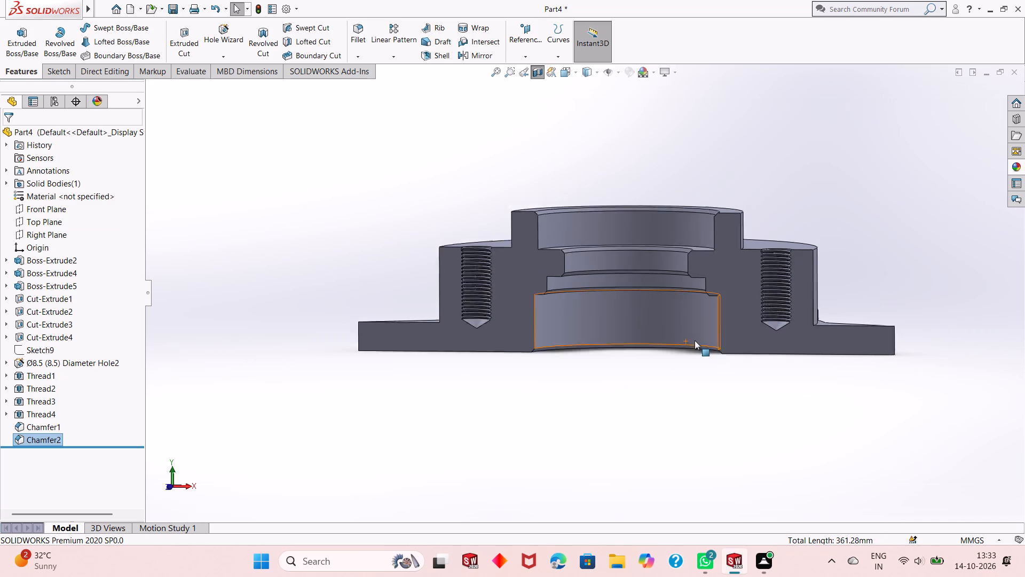
Examine the sectioned flange's chamfered bore profile from above and turn off the section view.
{"action": "scroll", "coordinate": [695, 340], "scroll_direction": "up", "scroll_amount": 1}
{"action": "middle_click_drag", "start_coordinate": [676, 290], "coordinate": [656, 357]}
{"action": "scroll", "coordinate": [670, 430], "scroll_direction": "down", "scroll_amount": 2}
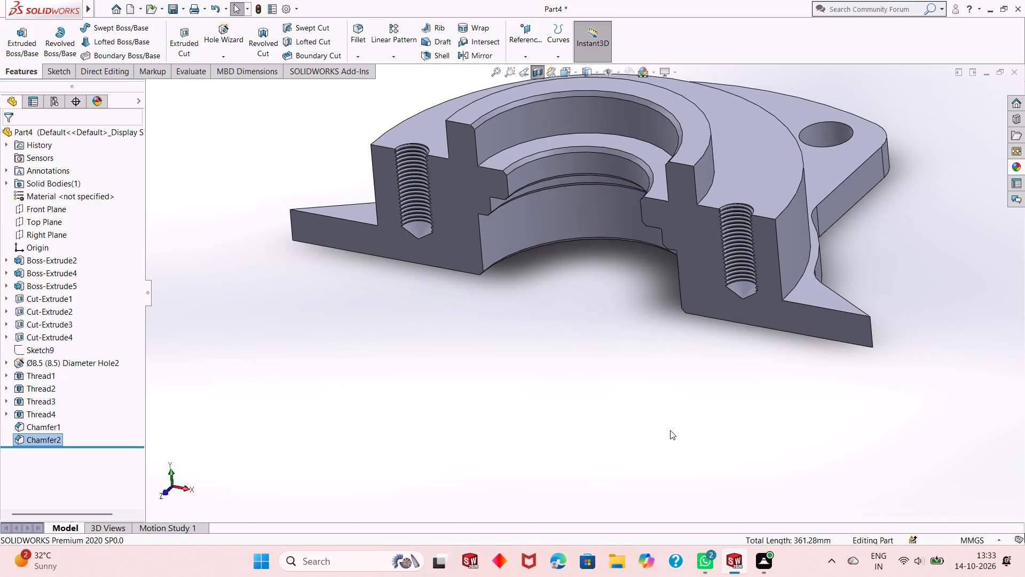
{"action": "scroll", "coordinate": [670, 430], "scroll_direction": "up", "scroll_amount": 2}
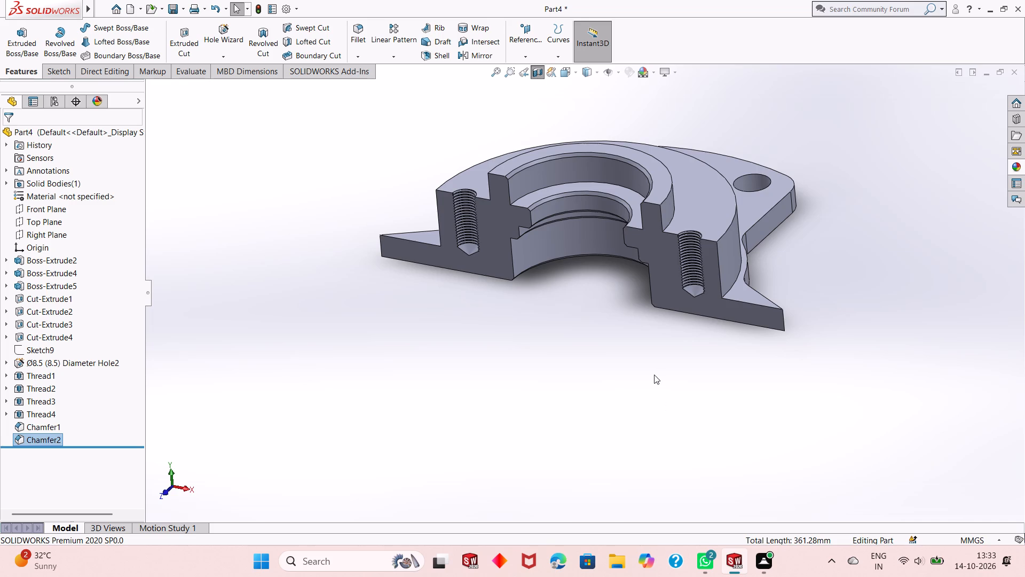
{"action": "middle_click_drag", "start_coordinate": [651, 365], "coordinate": [651, 348]}
{"action": "scroll", "coordinate": [558, 162], "scroll_direction": "down", "scroll_amount": 1}
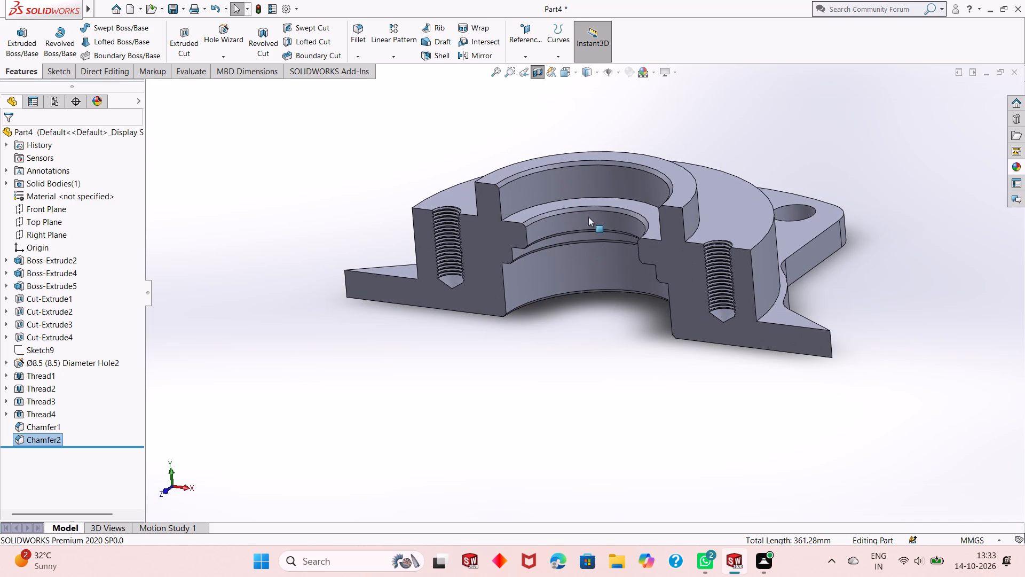
{"action": "left_click", "coordinate": [537, 75]}
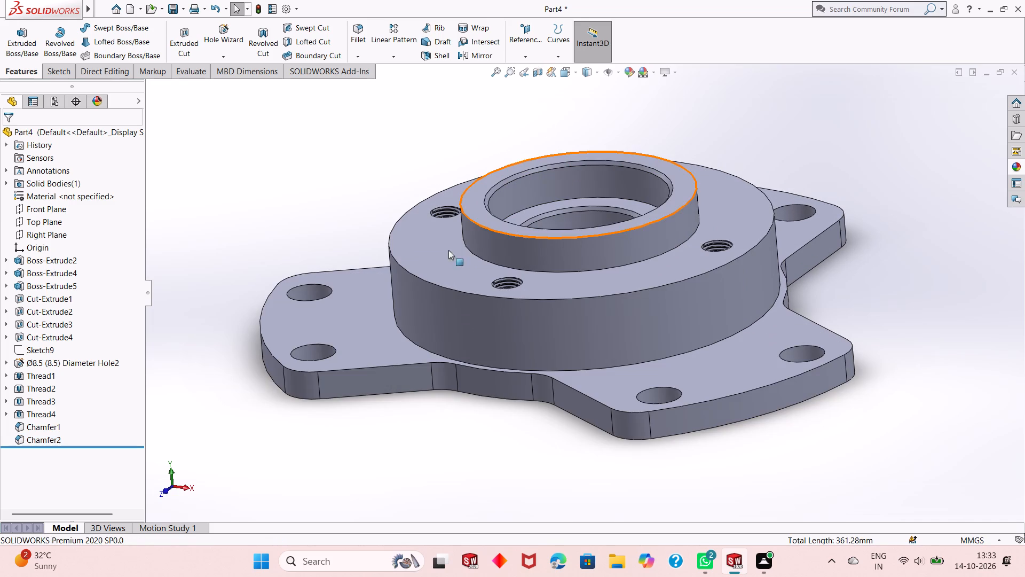
Change the size of the Thread4 feature to M10x1.5.
{"action": "left_click", "coordinate": [46, 410]}
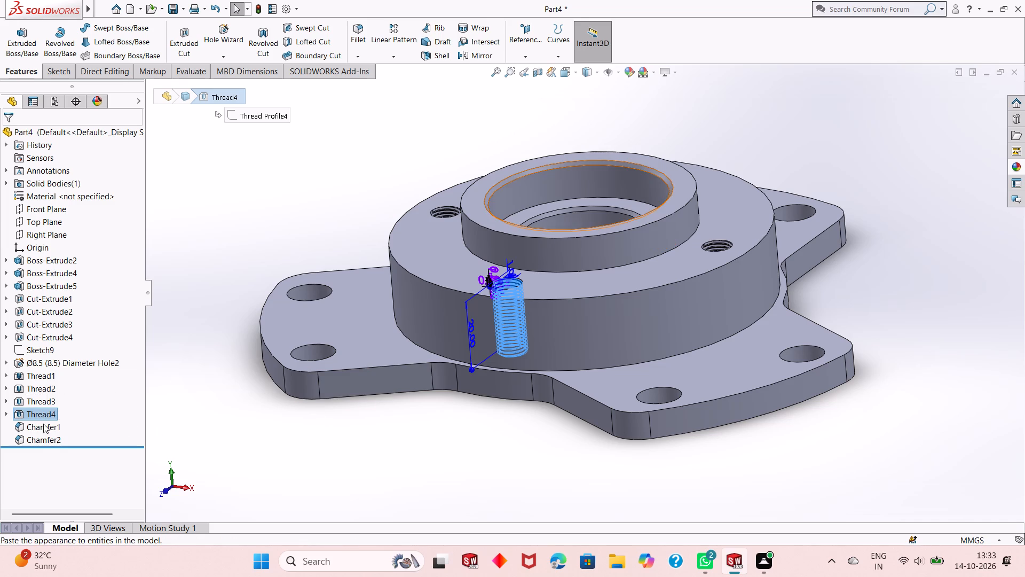
{"action": "middle_click_drag", "start_coordinate": [461, 410], "coordinate": [438, 483]}
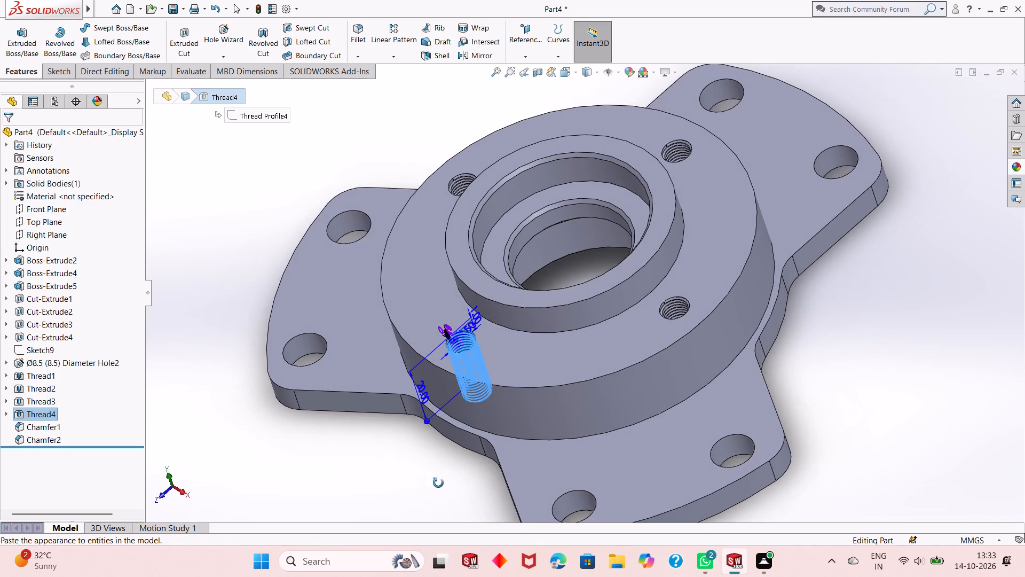
{"action": "middle_click_drag", "start_coordinate": [438, 483], "coordinate": [441, 457]}
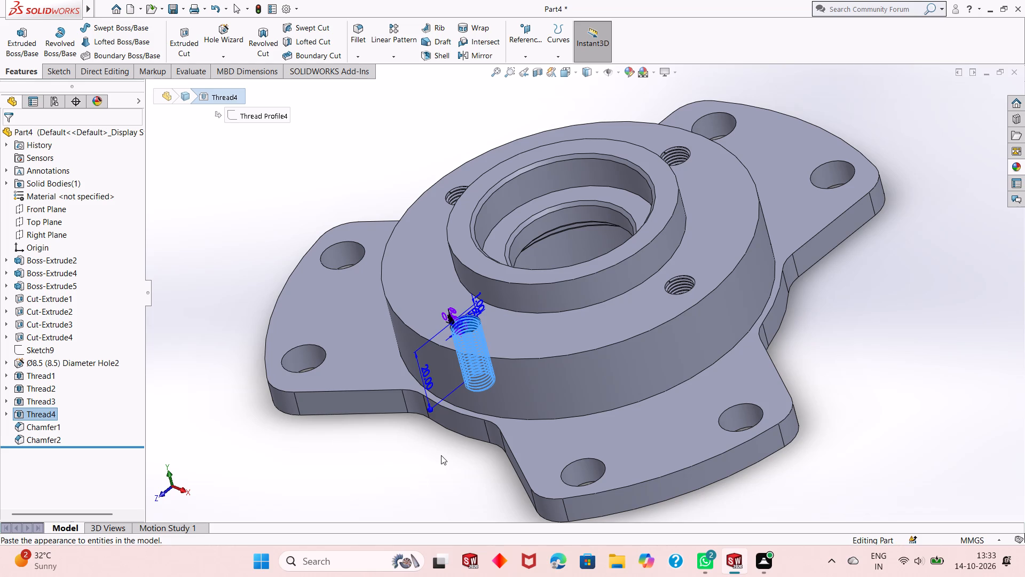
{"action": "right_click", "coordinate": [45, 414]}
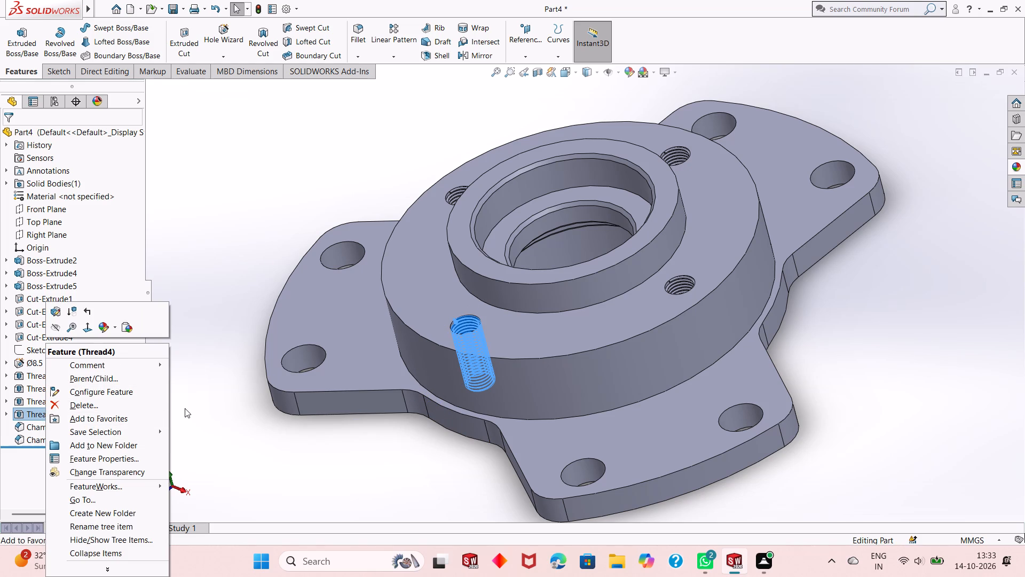
{"action": "left_click", "coordinate": [186, 408]}
{"action": "left_click", "coordinate": [44, 411]}
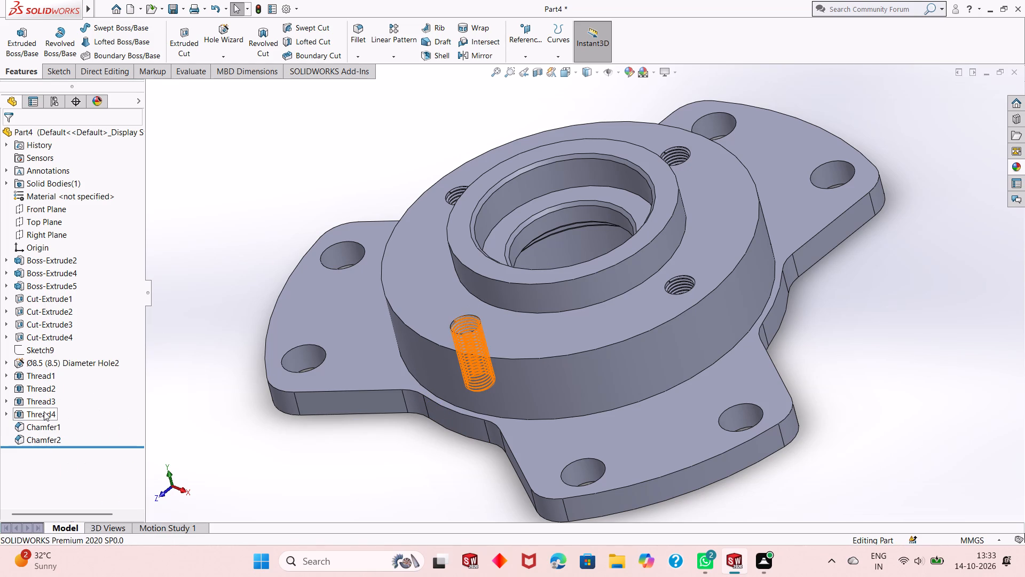
{"action": "left_click", "coordinate": [56, 376]}
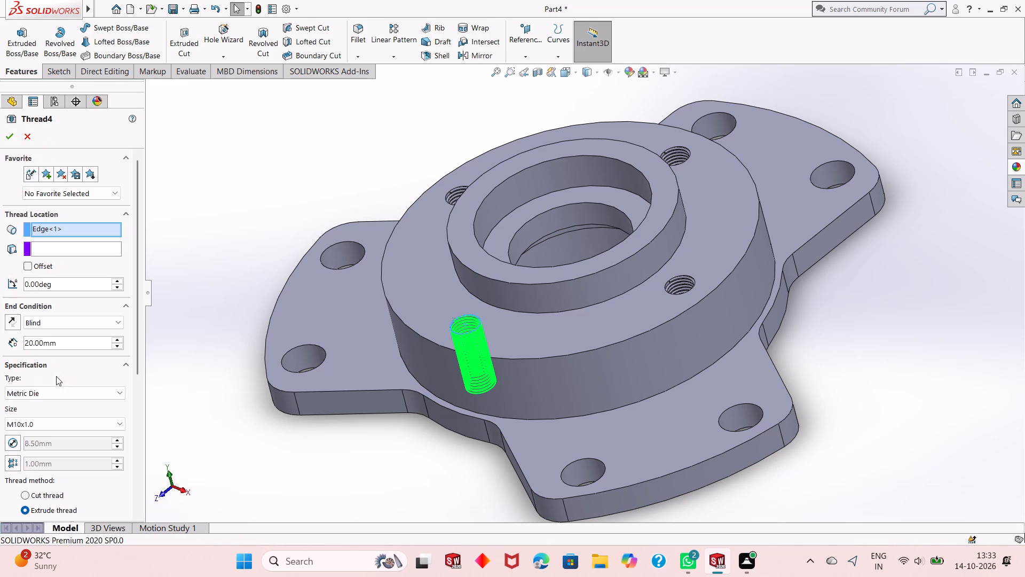
{"action": "left_click", "coordinate": [96, 422]}
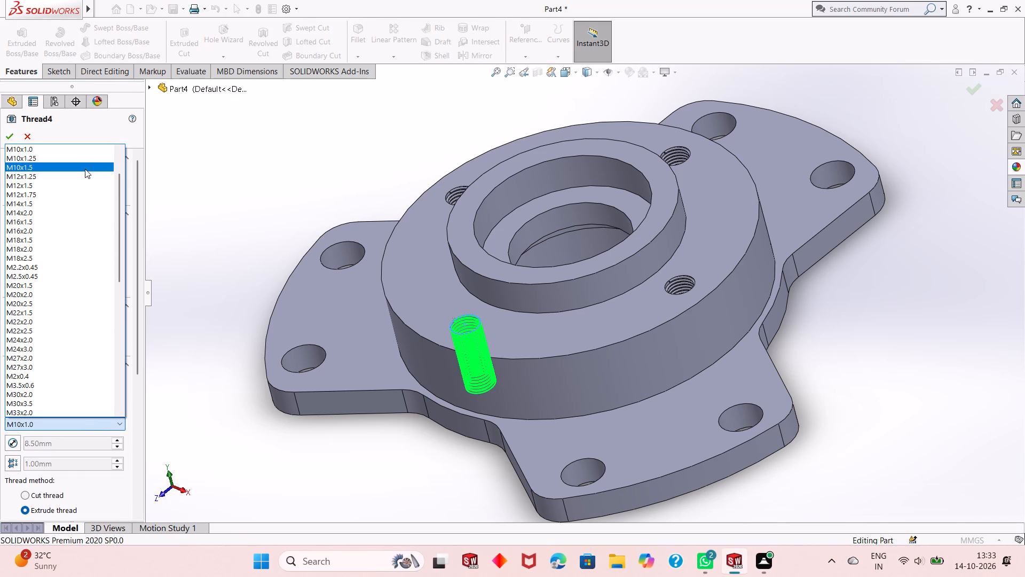
{"action": "left_click", "coordinate": [49, 171]}
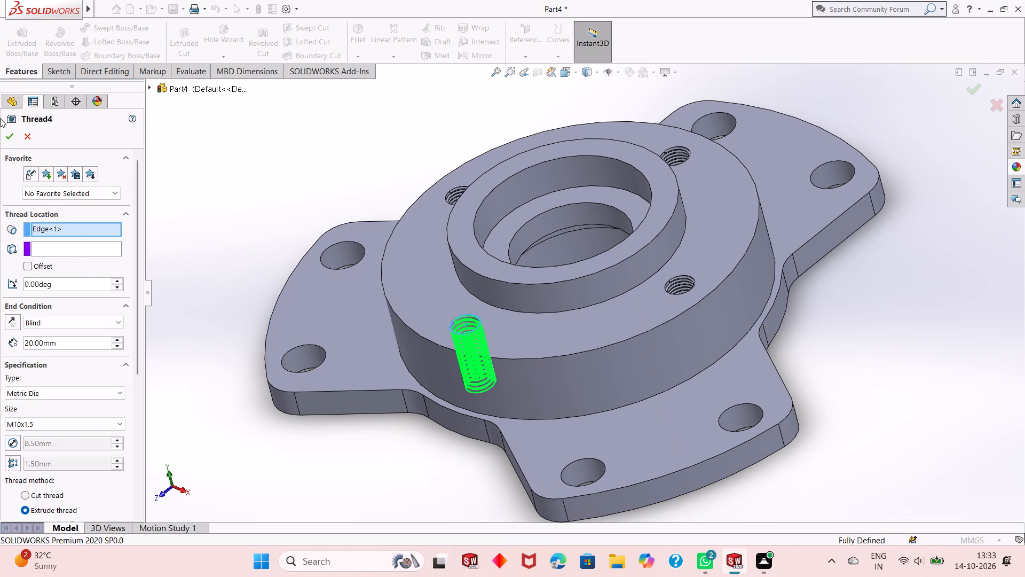
{"action": "left_click", "coordinate": [6, 138]}
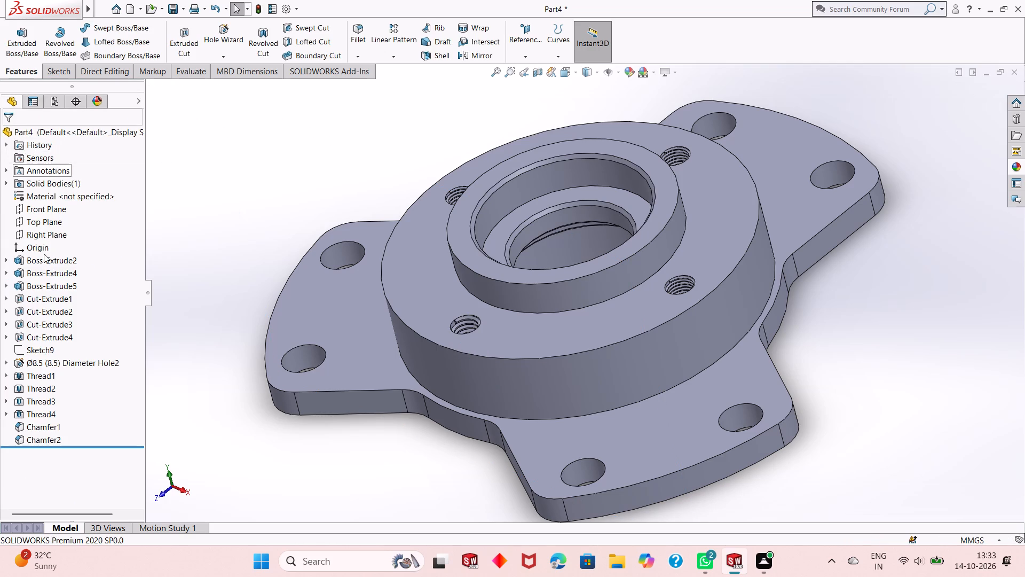
Change the size of the Thread3 feature to M10x1.5.
{"action": "left_click", "coordinate": [36, 401]}
{"action": "left_click", "coordinate": [43, 361]}
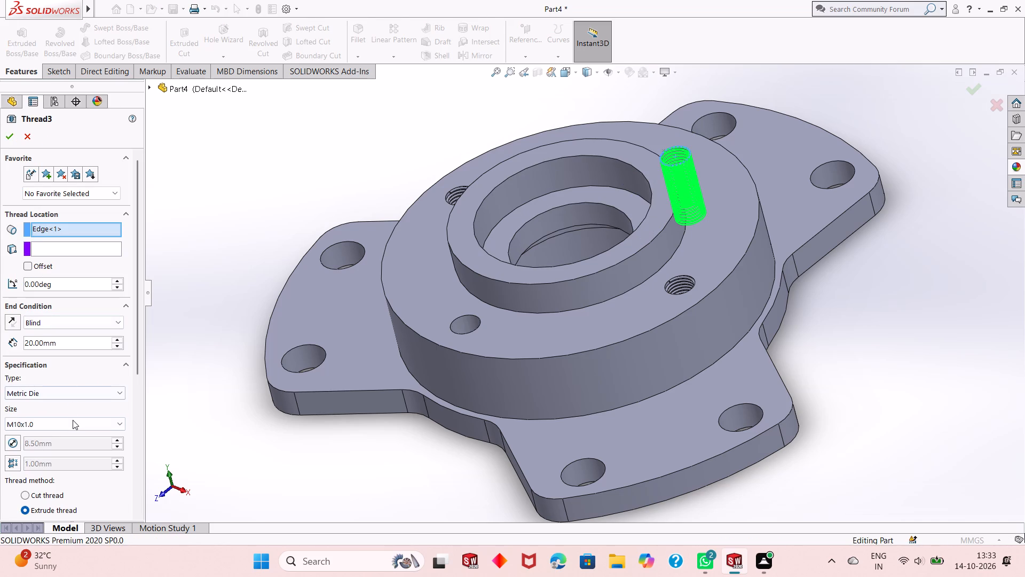
{"action": "left_click", "coordinate": [73, 421]}
{"action": "left_click", "coordinate": [64, 171]}
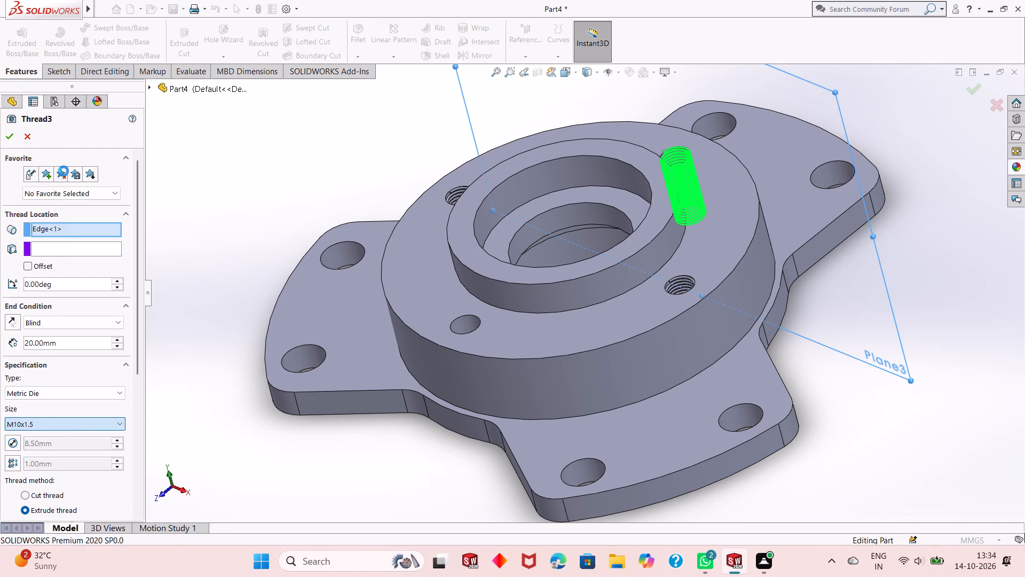
{"action": "left_click", "coordinate": [9, 142]}
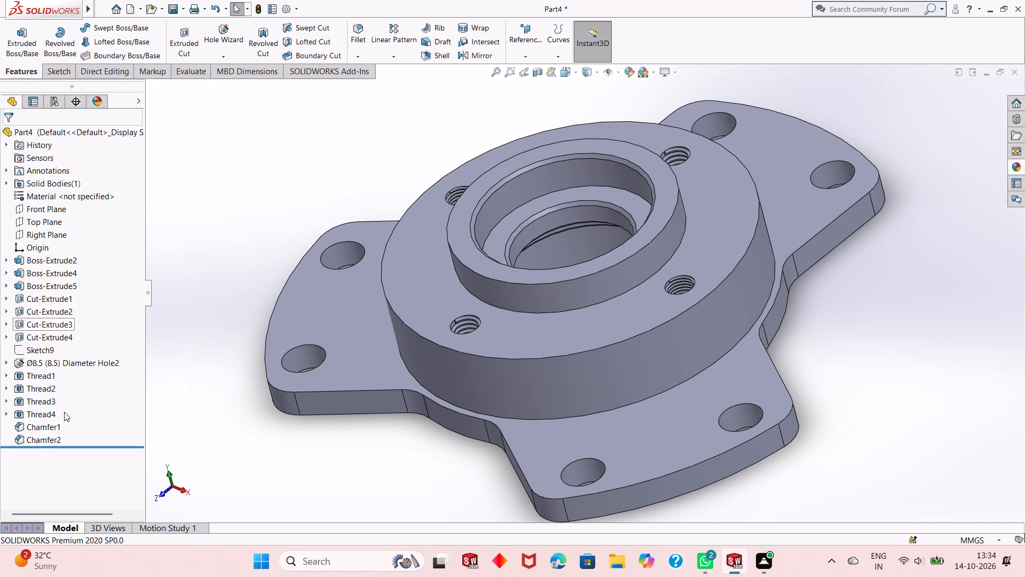
Change the size of the Thread2 feature to M10x1.5.
{"action": "left_click", "coordinate": [42, 391]}
{"action": "left_click", "coordinate": [52, 364]}
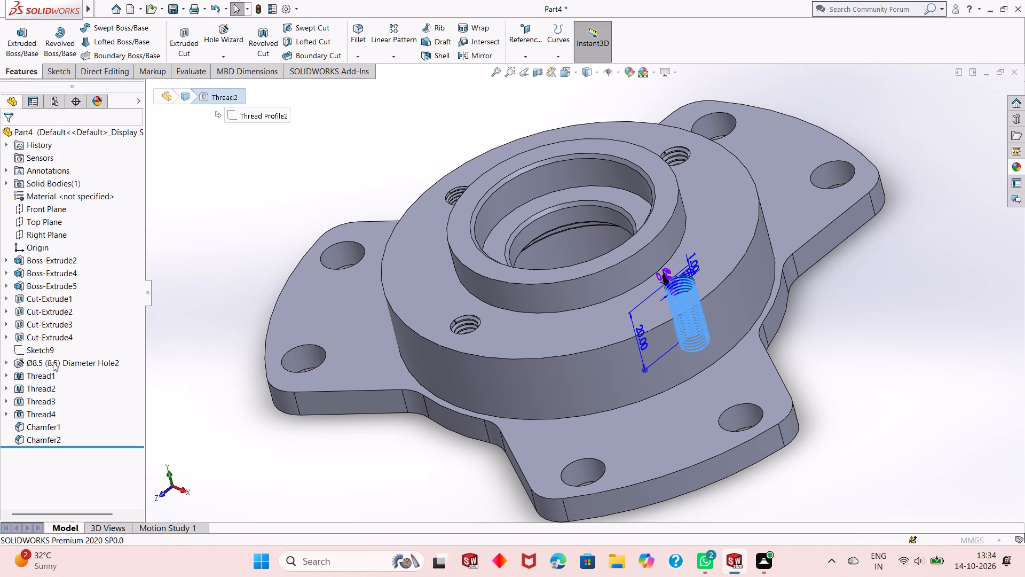
{"action": "left_click", "coordinate": [51, 424]}
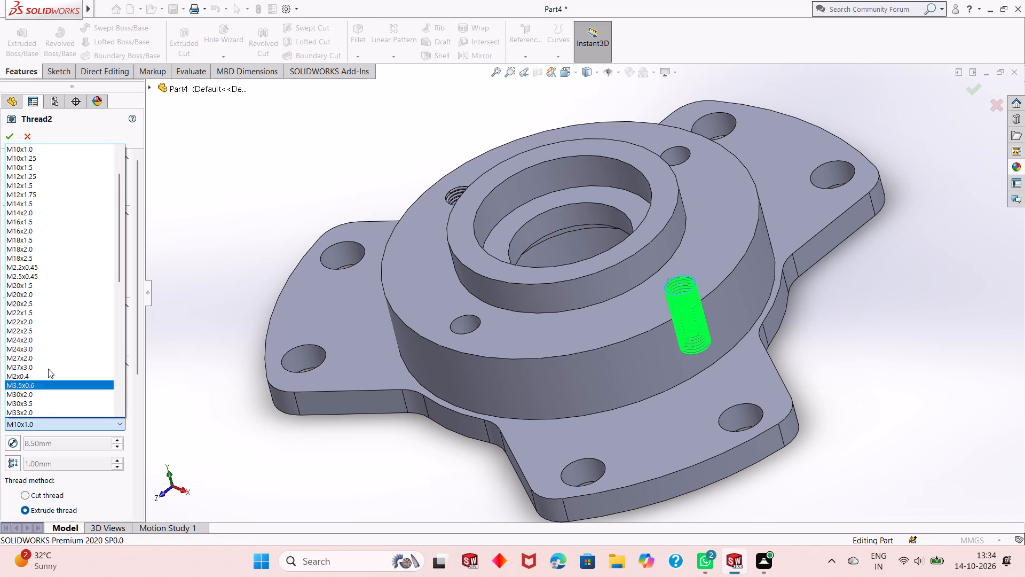
{"action": "left_click", "coordinate": [34, 167]}
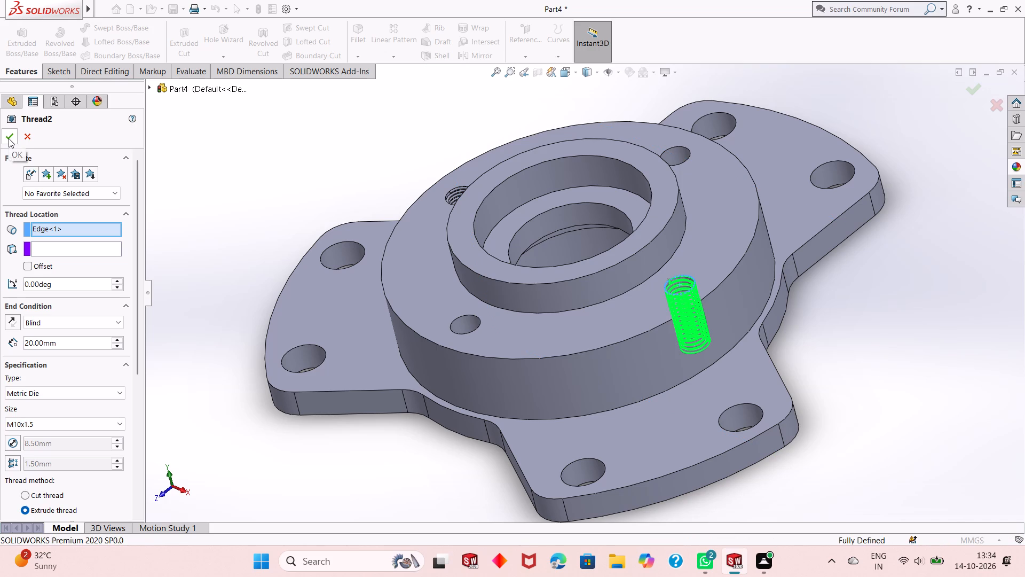
{"action": "left_click", "coordinate": [9, 138]}
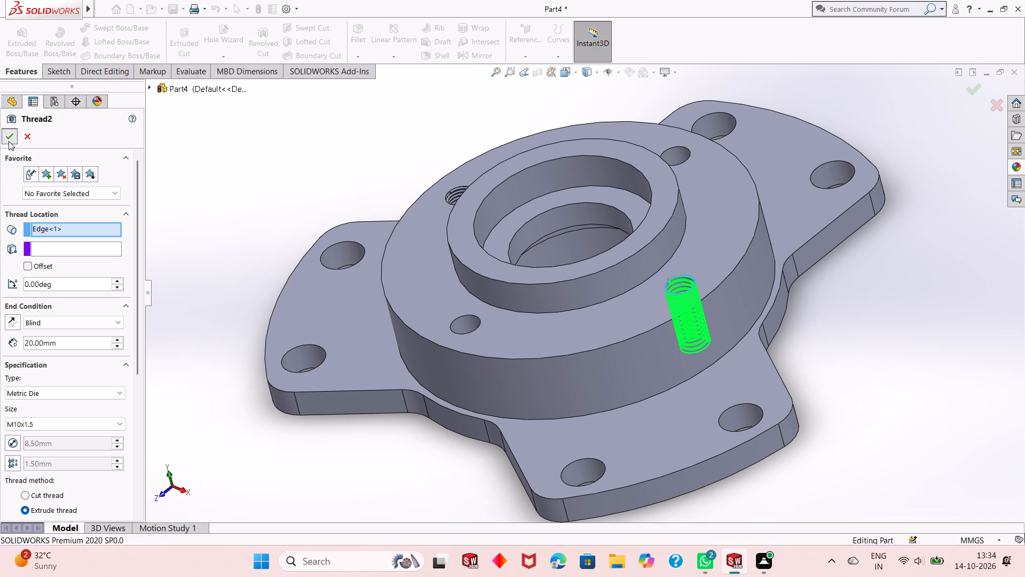
Change the size of the Thread1 feature to M10x1.5.
{"action": "left_click", "coordinate": [43, 378]}
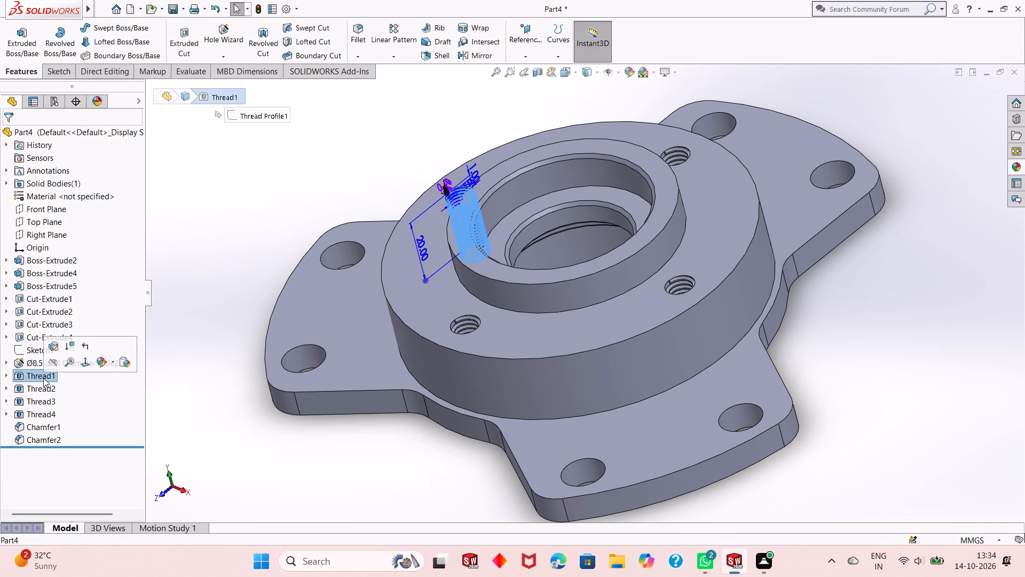
{"action": "left_click", "coordinate": [48, 346]}
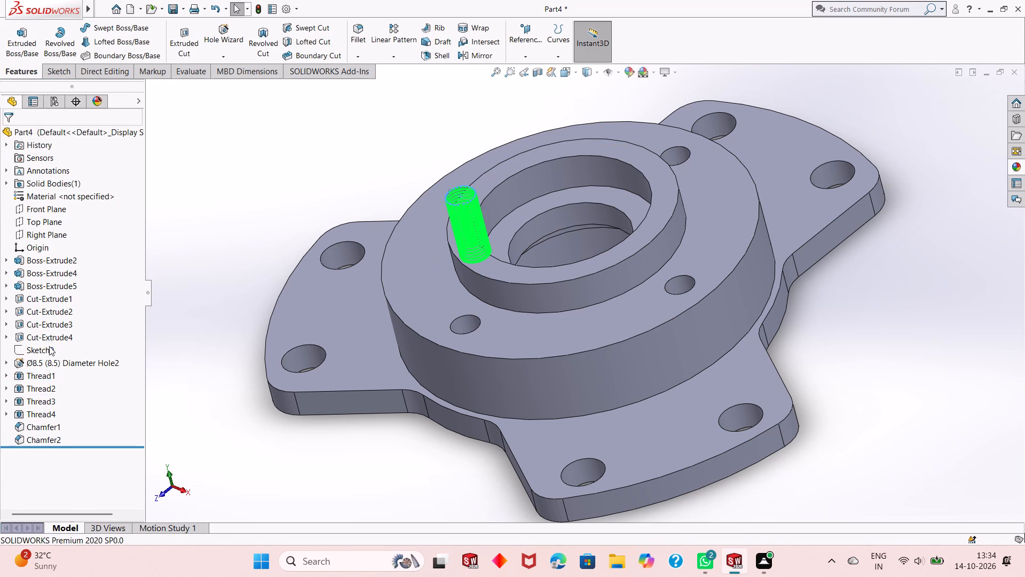
{"action": "left_click", "coordinate": [40, 427]}
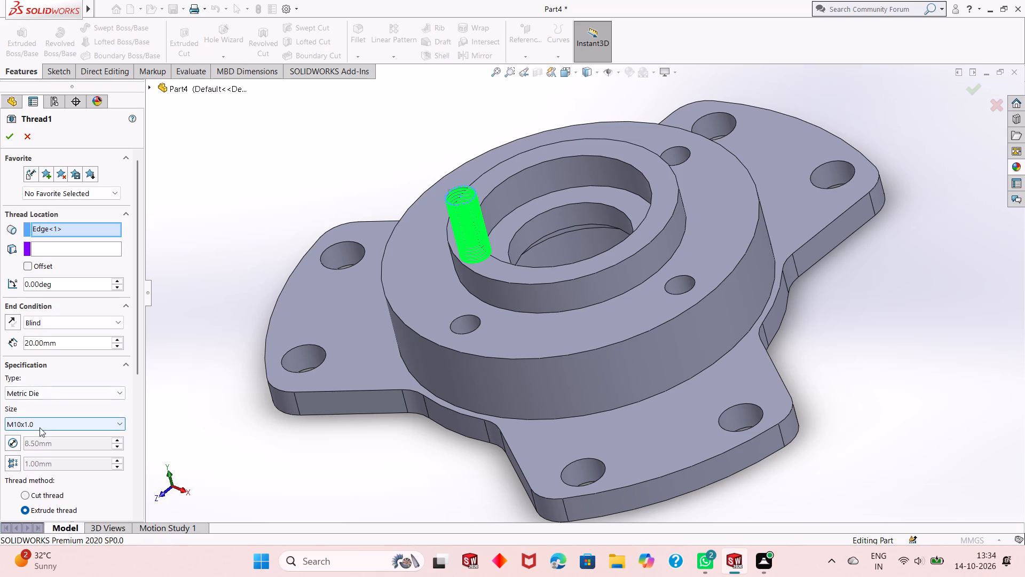
{"action": "left_click", "coordinate": [66, 170]}
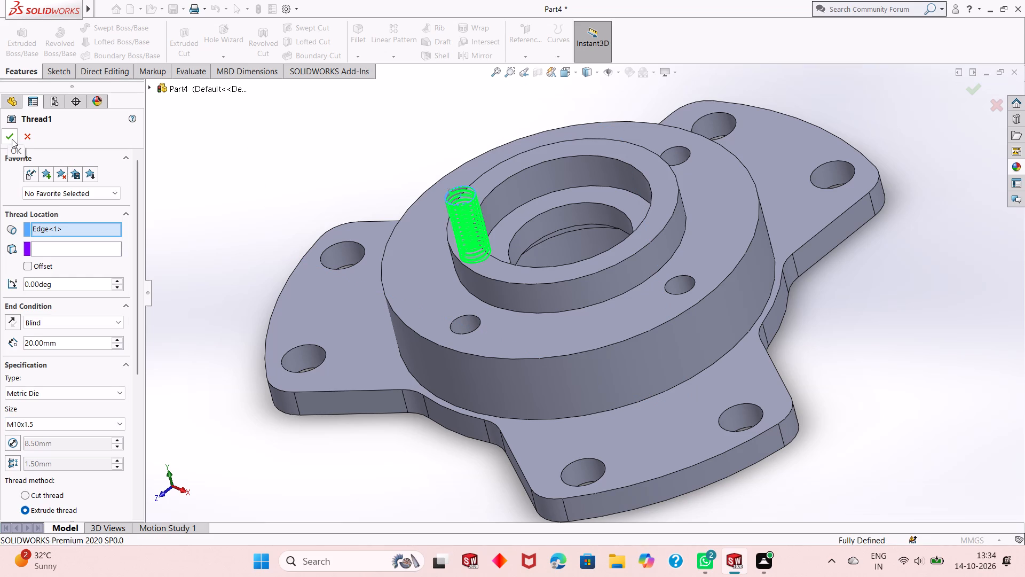
{"action": "left_click", "coordinate": [12, 140]}
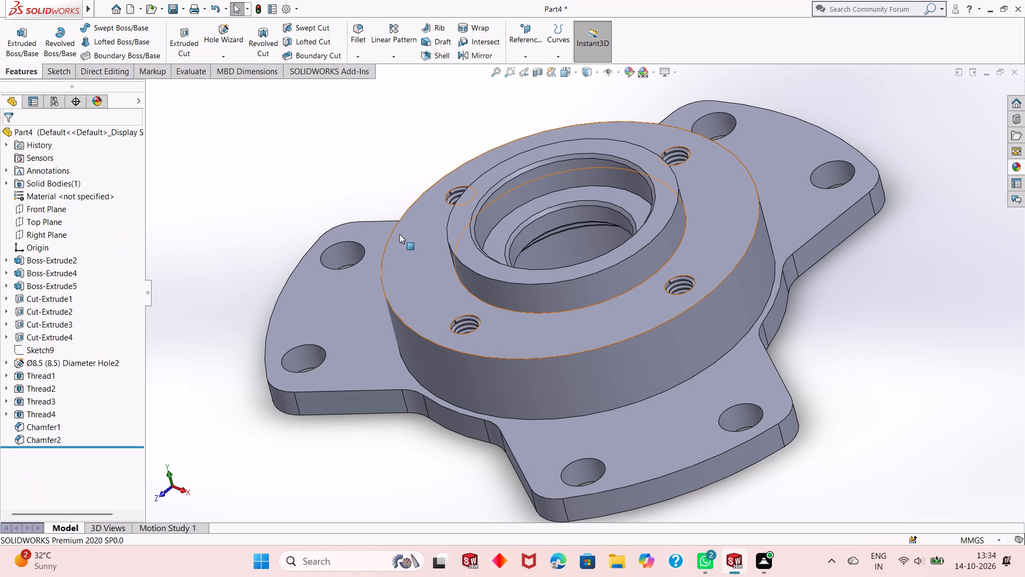
Examine the complete flange's threaded holes, stacked bosses and bore edges from several angles above.
{"action": "scroll", "coordinate": [434, 229], "scroll_direction": "up", "scroll_amount": 1}
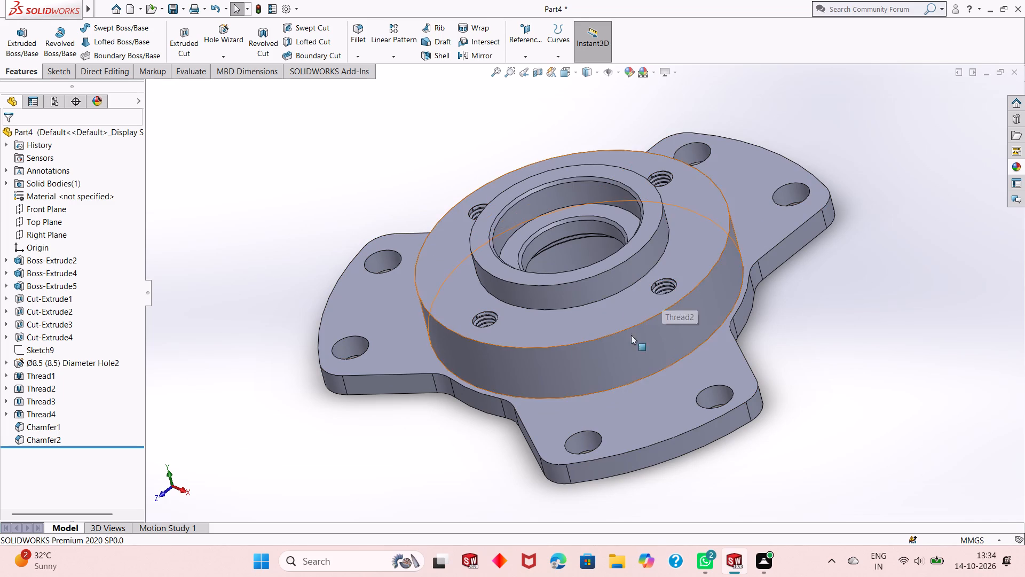
{"action": "middle_click_drag", "start_coordinate": [600, 288], "coordinate": [603, 338]}
{"action": "scroll", "coordinate": [590, 268], "scroll_direction": "down", "scroll_amount": 2}
{"action": "scroll", "coordinate": [596, 295], "scroll_direction": "up", "scroll_amount": 2}
{"action": "middle_click_drag", "start_coordinate": [596, 295], "coordinate": [596, 267]}
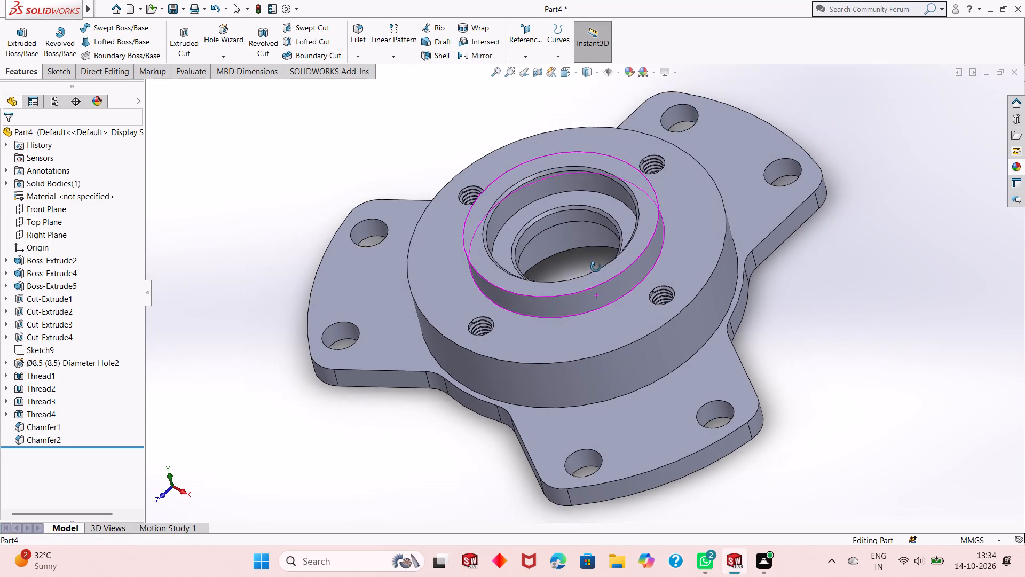
{"action": "middle_click_drag", "start_coordinate": [596, 267], "coordinate": [596, 266]}
{"action": "scroll", "coordinate": [582, 224], "scroll_direction": "down", "scroll_amount": 1}
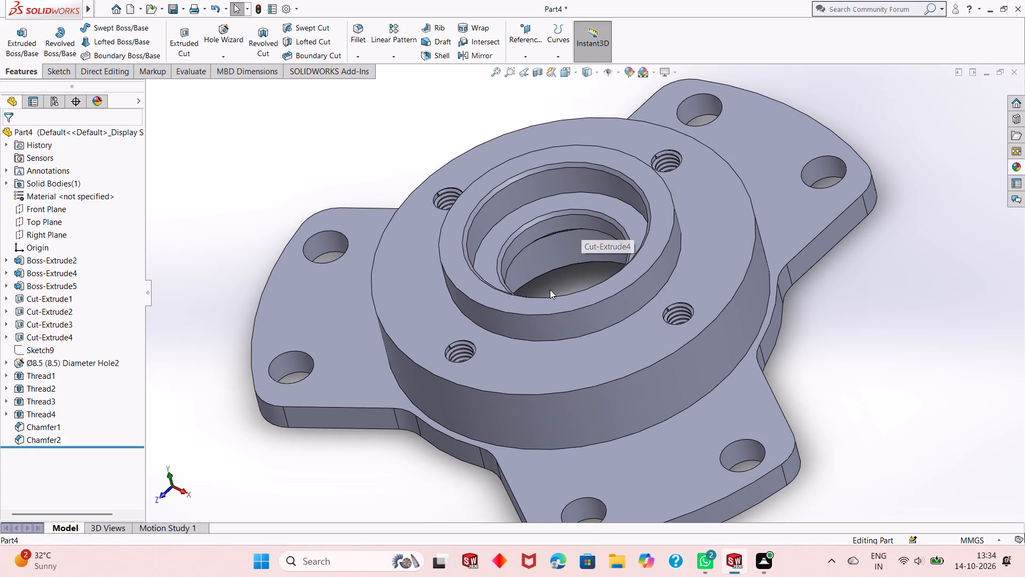
{"action": "middle_click_drag", "start_coordinate": [549, 294], "coordinate": [541, 252]}
{"action": "middle_click_drag", "start_coordinate": [573, 282], "coordinate": [573, 298]}
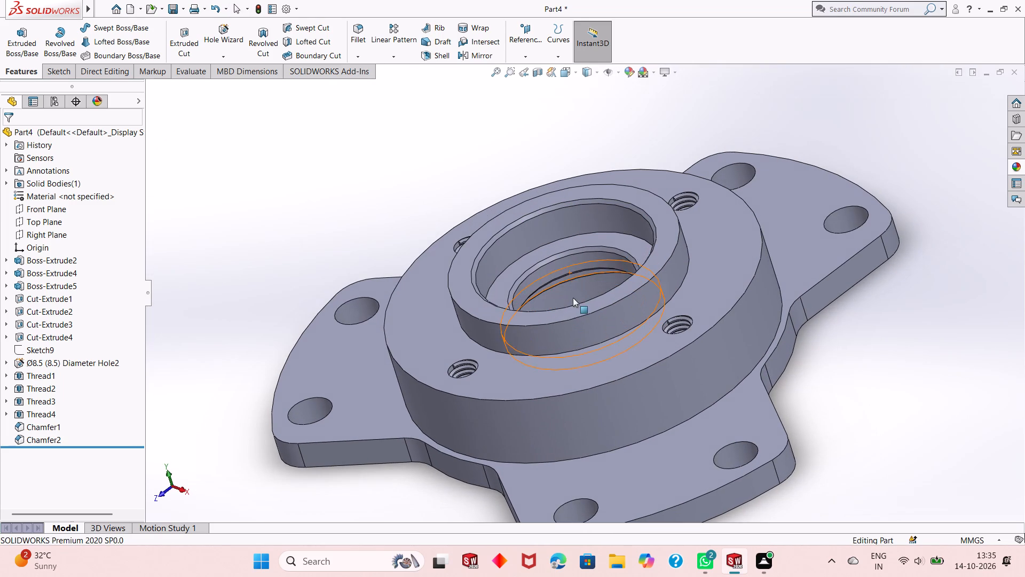
Fillet the upper outer edge of the large boss and the edge where it meets the lug plate with a 2 mm radius.
{"action": "left_click", "coordinate": [362, 31]}
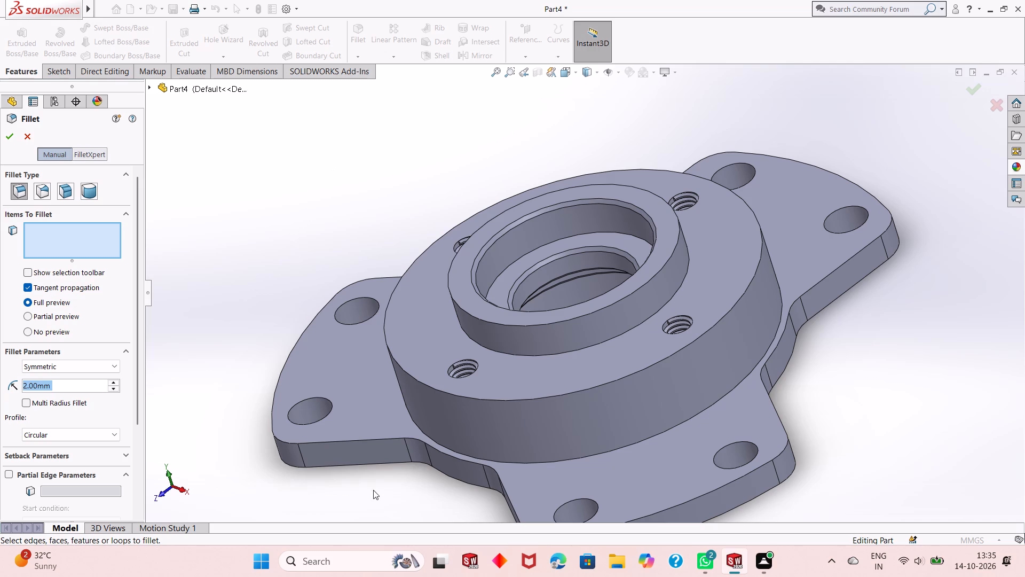
{"action": "scroll", "coordinate": [444, 464], "scroll_direction": "up", "scroll_amount": 2}
{"action": "middle_click_drag", "start_coordinate": [561, 317], "coordinate": [564, 380]}
{"action": "middle_click_drag", "start_coordinate": [628, 442], "coordinate": [625, 397]}
{"action": "scroll", "coordinate": [621, 386], "scroll_direction": "down", "scroll_amount": 2}
{"action": "left_click", "coordinate": [603, 386]}
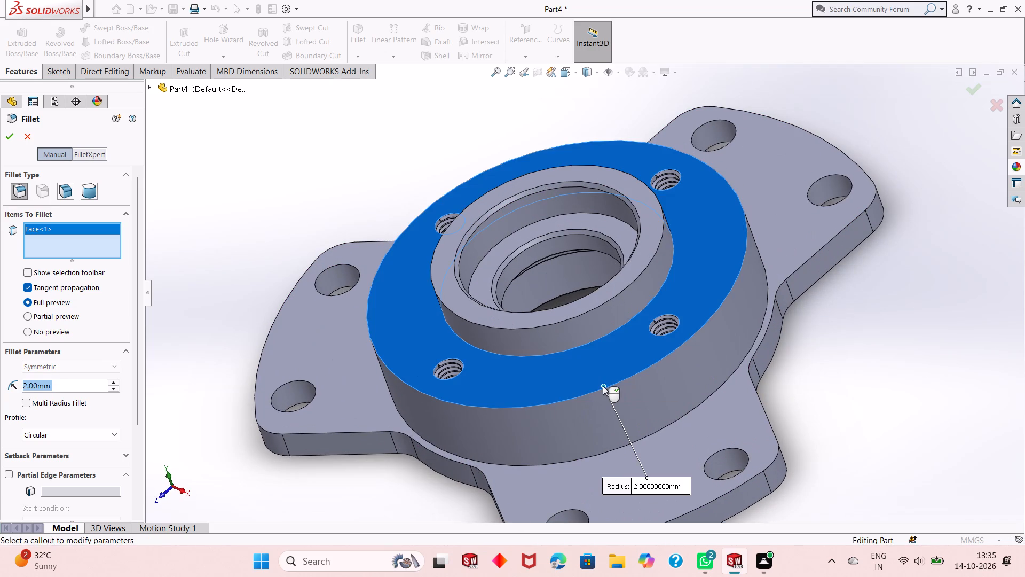
{"action": "right_click", "coordinate": [48, 230]}
{"action": "left_click", "coordinate": [76, 249]}
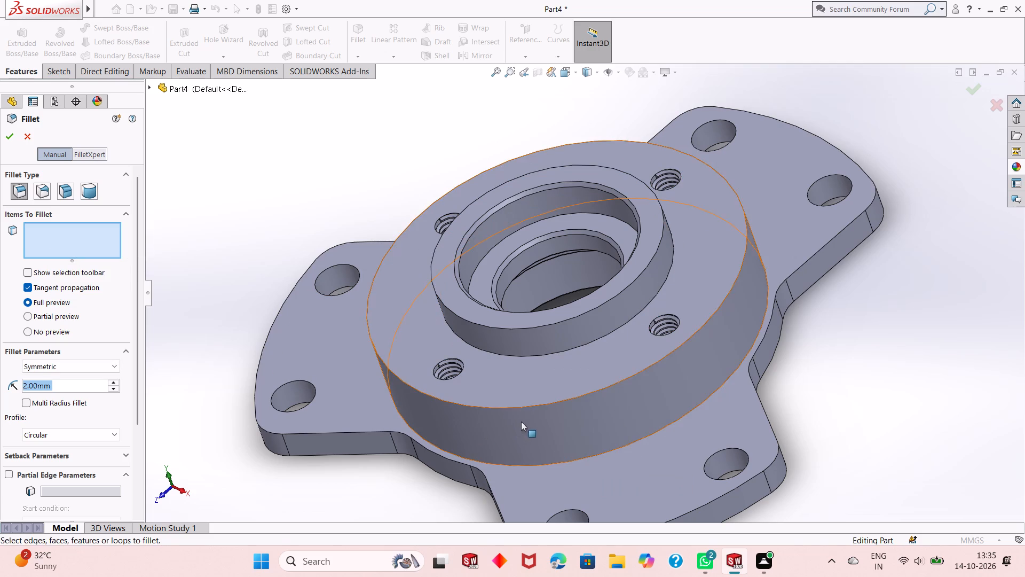
{"action": "left_click", "coordinate": [527, 407]}
{"action": "left_click", "coordinate": [570, 462]}
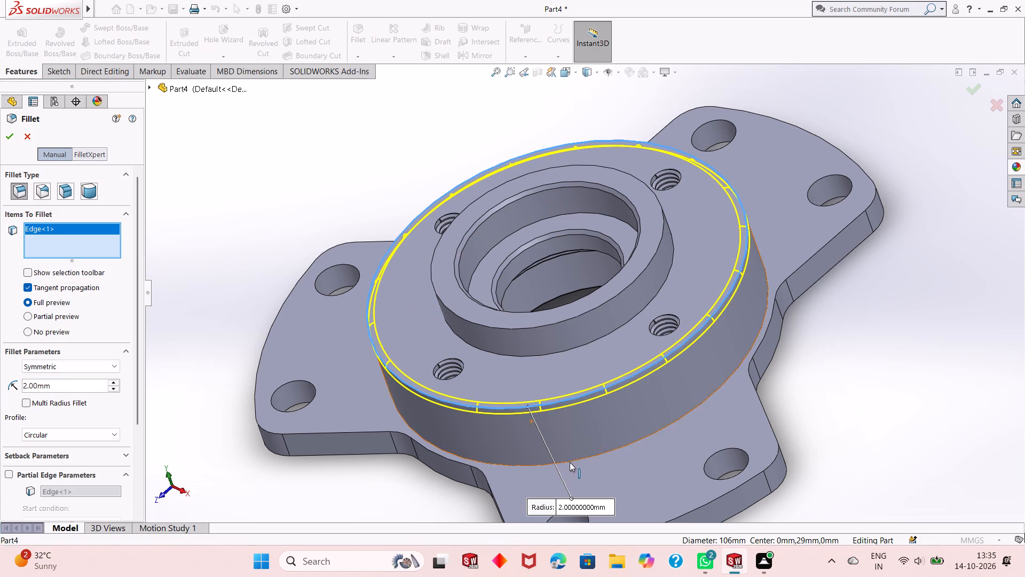
{"action": "left_click", "coordinate": [351, 432]}
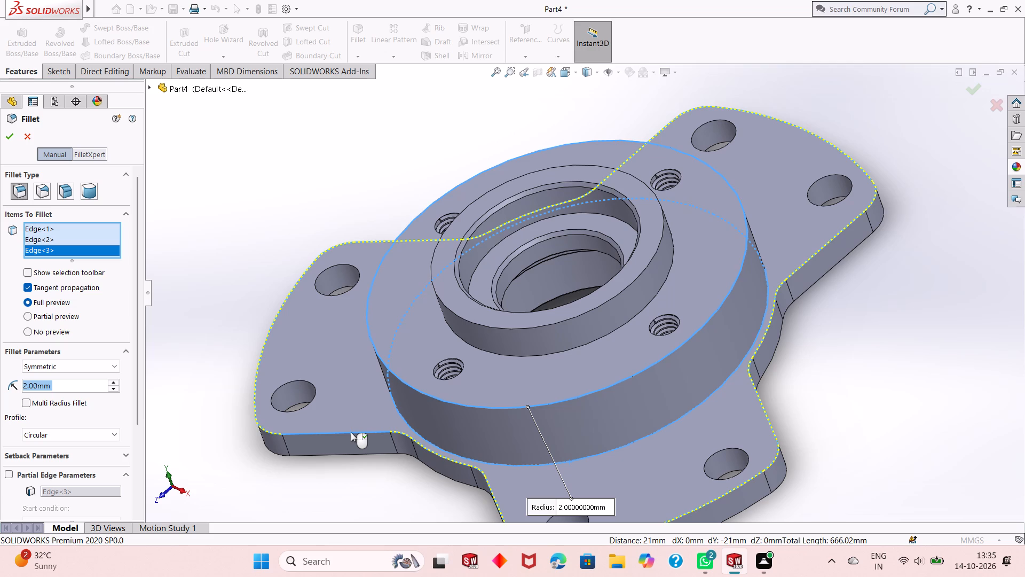
{"action": "scroll", "coordinate": [451, 341], "scroll_direction": "up", "scroll_amount": 1}
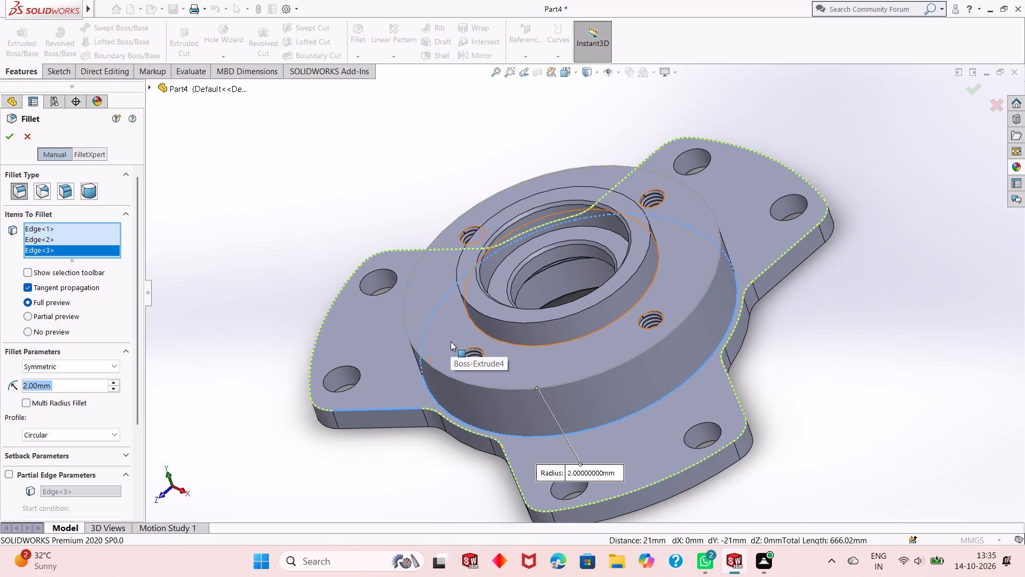
{"action": "right_click", "coordinate": [108, 256]}
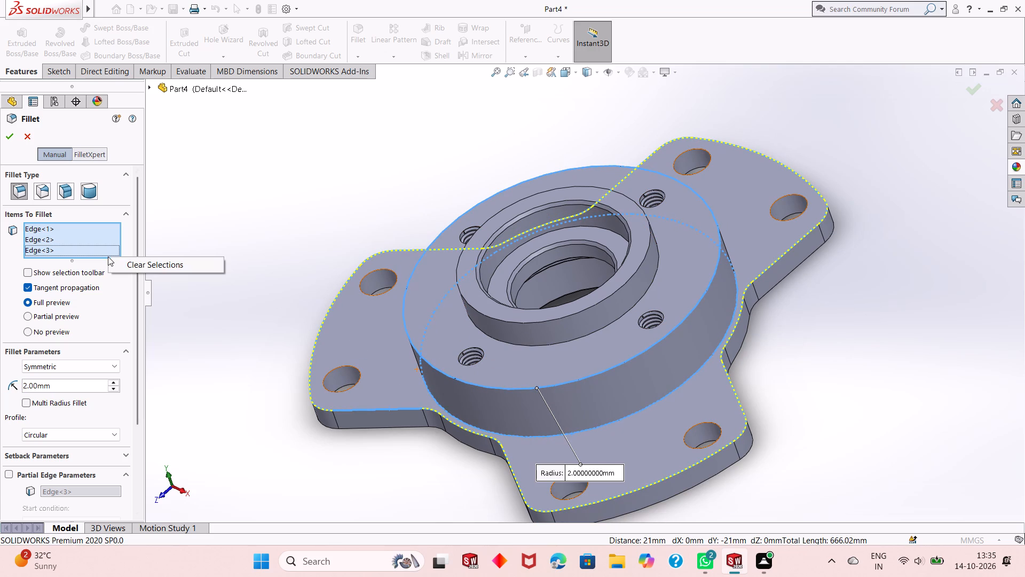
{"action": "right_click", "coordinate": [96, 246]}
{"action": "left_click", "coordinate": [121, 264]}
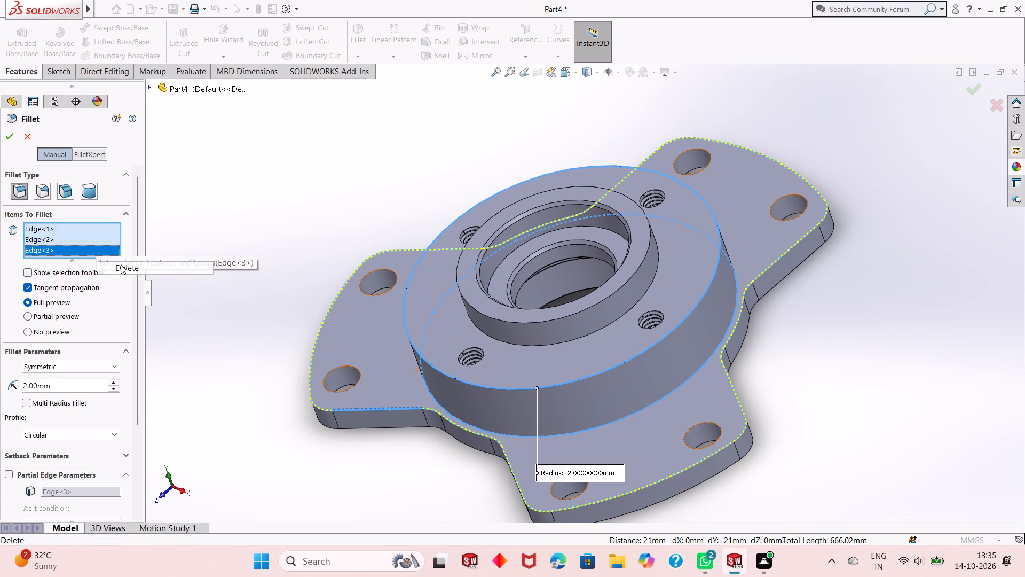
{"action": "middle_click_drag", "start_coordinate": [610, 406], "coordinate": [608, 379]}
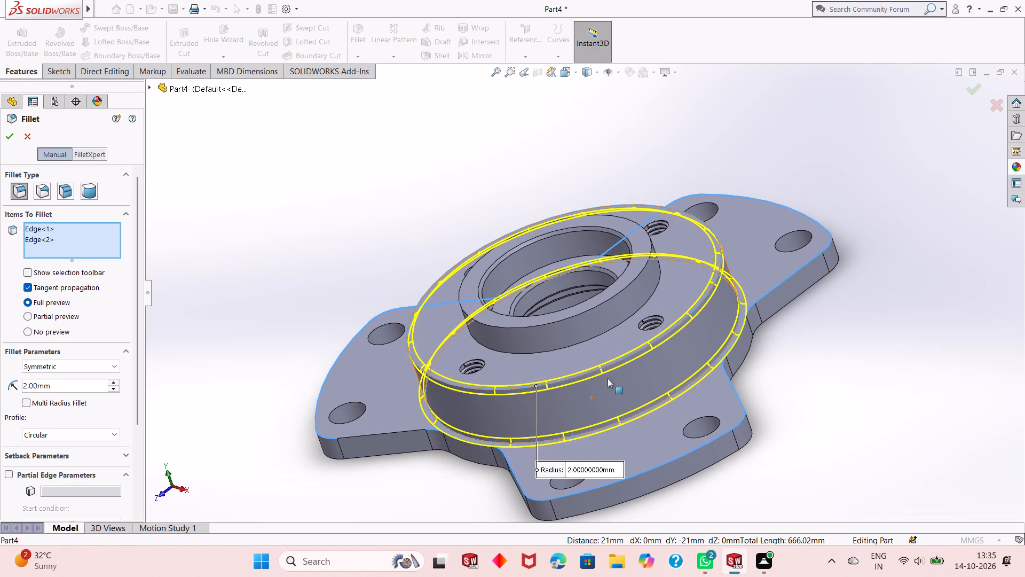
{"action": "left_click", "coordinate": [5, 137]}
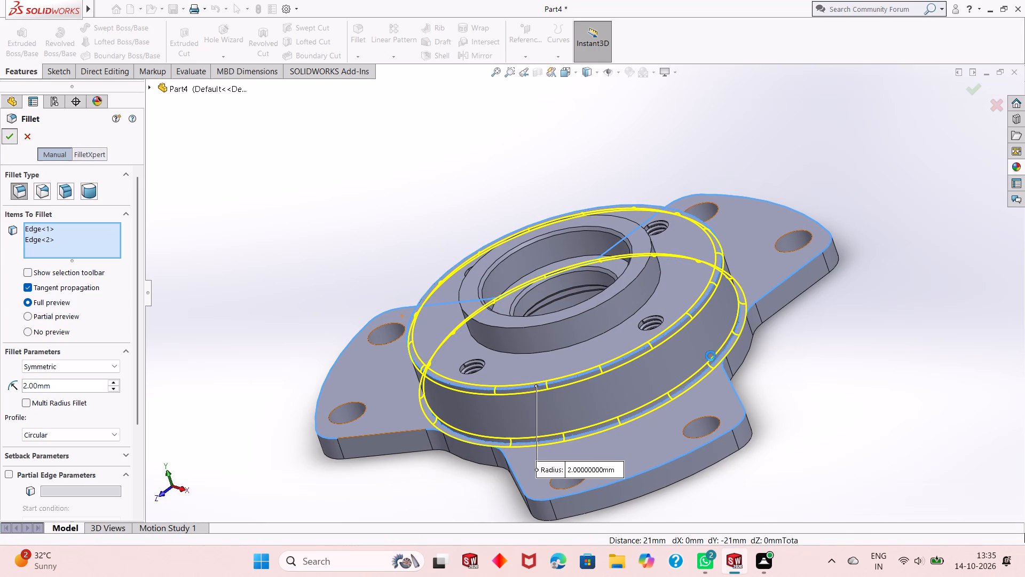
Fillet the upper outline edge around the three-lug base plate with a 2 mm radius.
{"action": "middle_click_drag", "start_coordinate": [558, 343], "coordinate": [558, 386]}
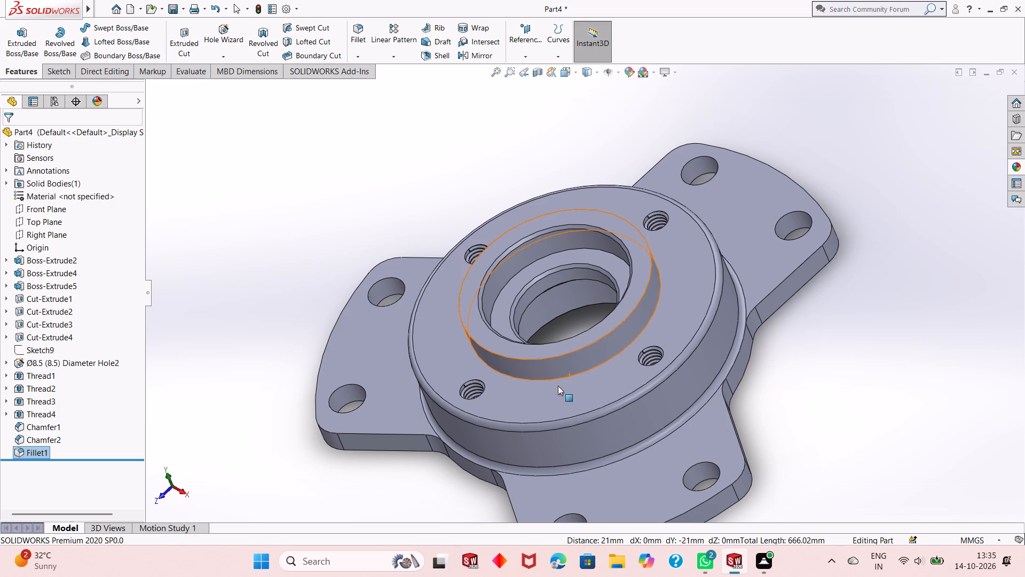
{"action": "scroll", "coordinate": [540, 435], "scroll_direction": "up", "scroll_amount": 2}
{"action": "middle_click_drag", "start_coordinate": [541, 419], "coordinate": [540, 399]}
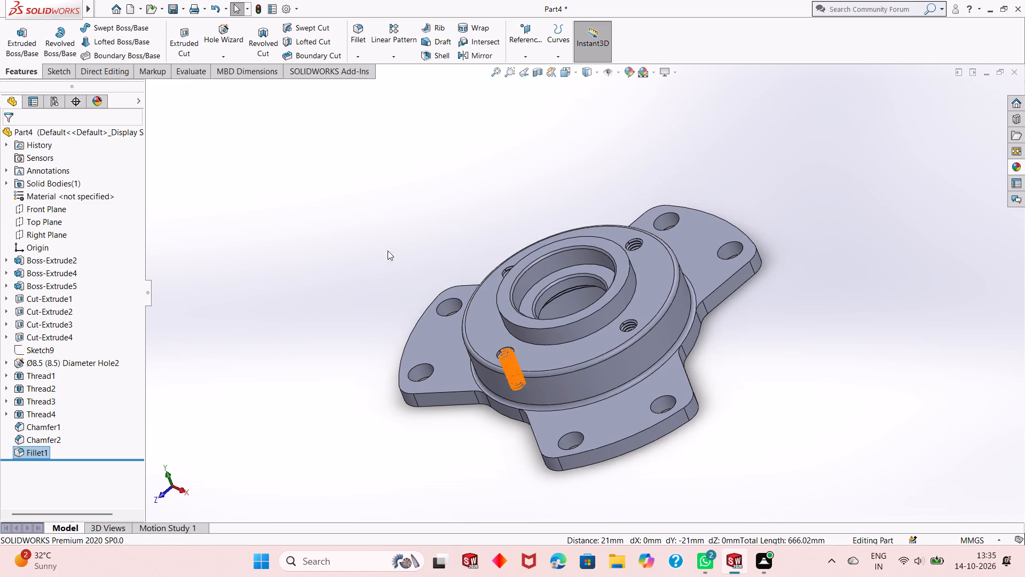
{"action": "left_click", "coordinate": [355, 36]}
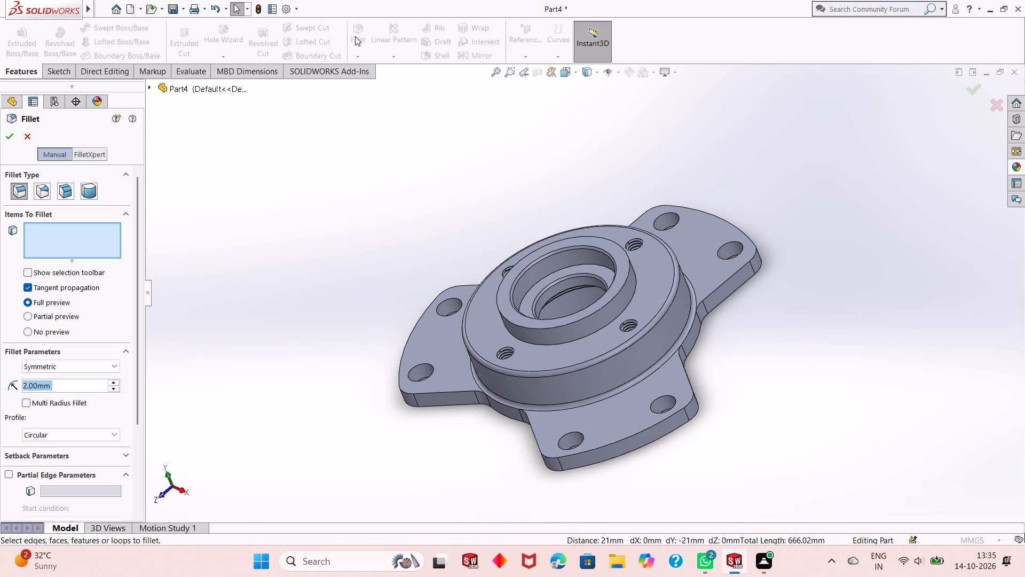
{"action": "left_click", "coordinate": [452, 392]}
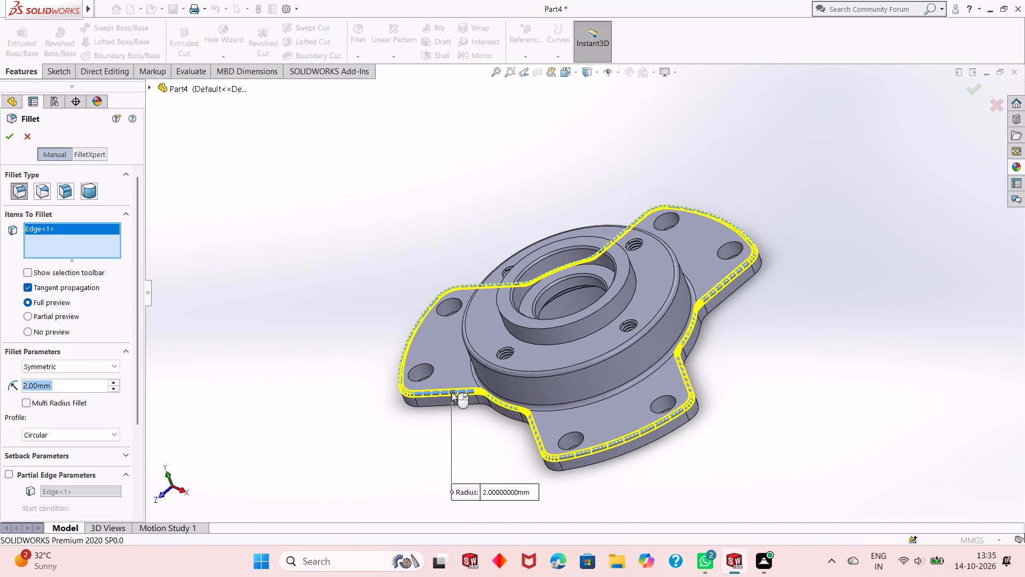
{"action": "middle_click_drag", "start_coordinate": [319, 297], "coordinate": [340, 318]}
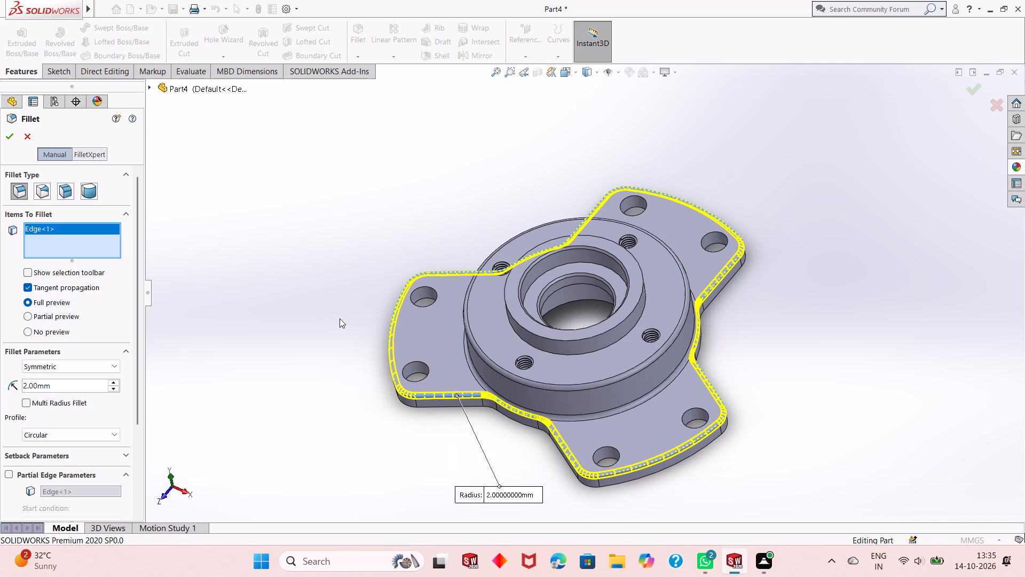
{"action": "left_click", "coordinate": [12, 137]}
Examine the filleted flange from several angles, checking the rounded boss and lug plate edges.
{"action": "middle_click_drag", "start_coordinate": [733, 389], "coordinate": [732, 341]}
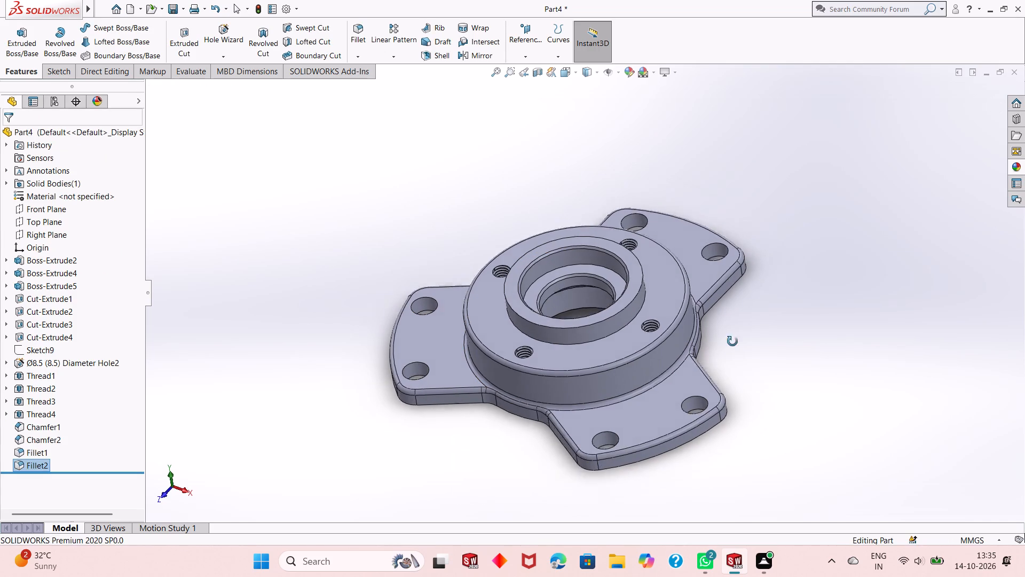
{"action": "middle_click_drag", "start_coordinate": [732, 341], "coordinate": [711, 391]}
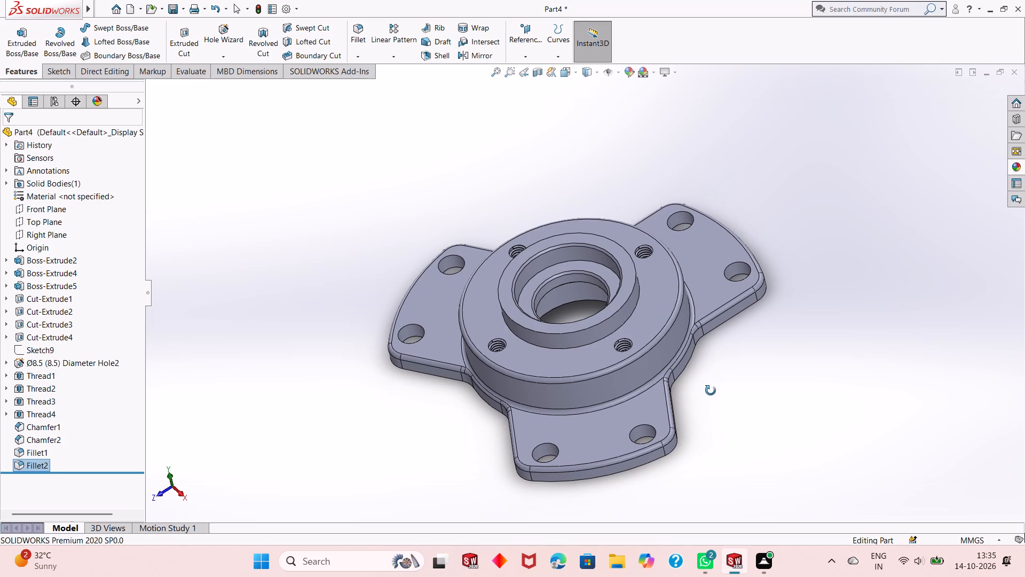
{"action": "middle_click_drag", "start_coordinate": [711, 391], "coordinate": [709, 363]}
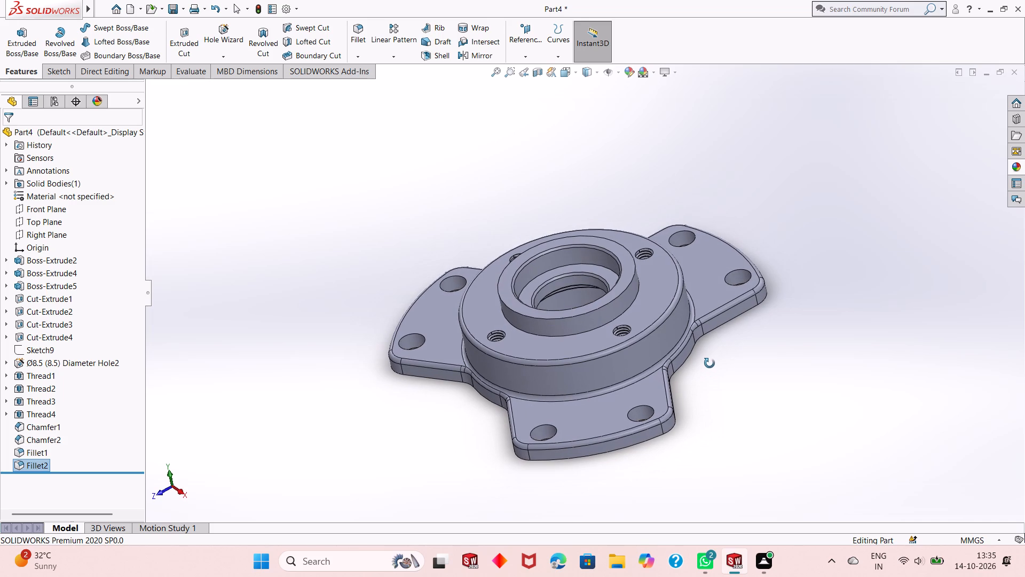
{"action": "middle_click_drag", "start_coordinate": [709, 363], "coordinate": [716, 334]}
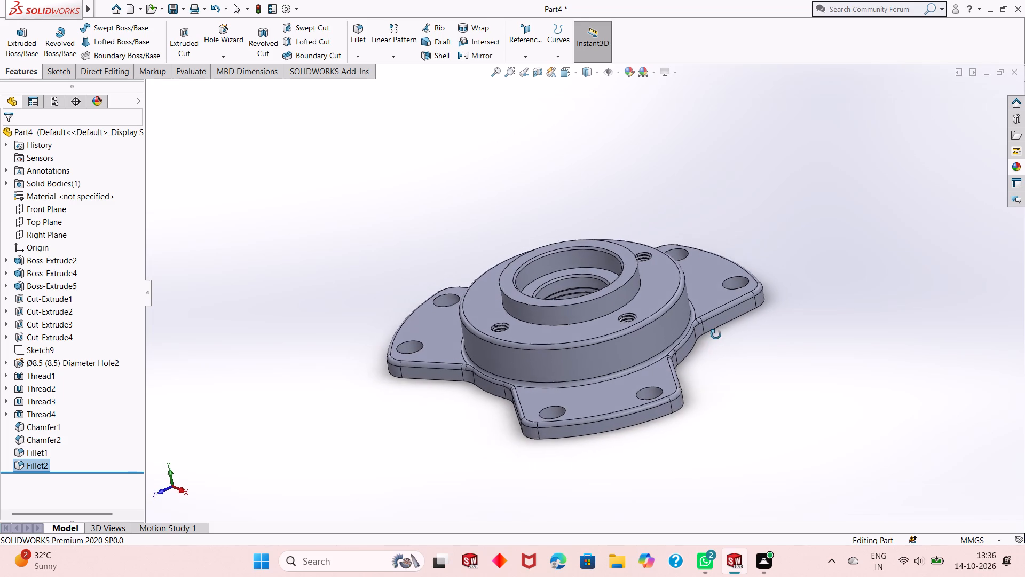
{"action": "middle_click_drag", "start_coordinate": [716, 334], "coordinate": [699, 393]}
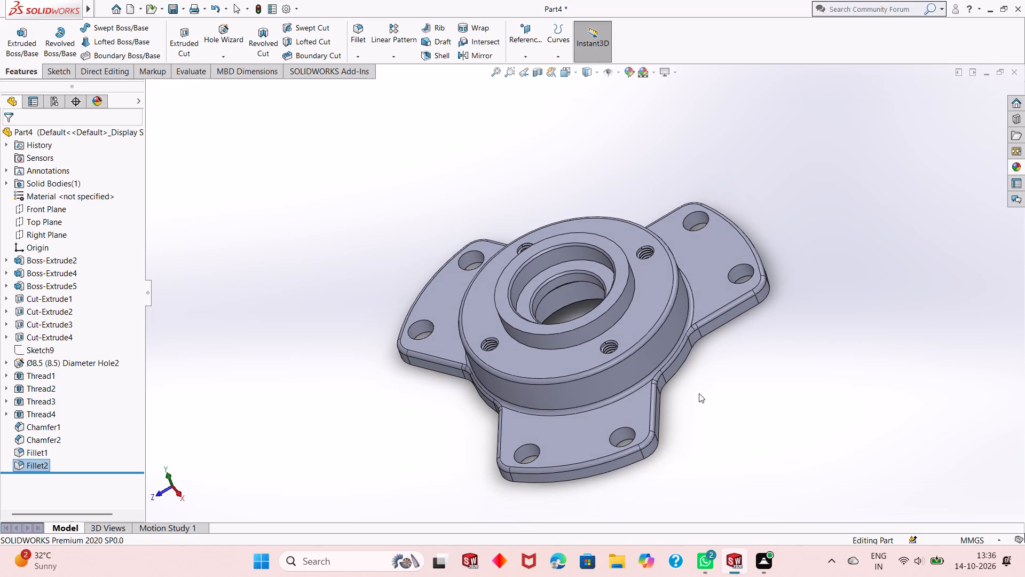
{"action": "scroll", "coordinate": [561, 335], "scroll_direction": "down", "scroll_amount": 1}
{"action": "middle_click_drag", "start_coordinate": [705, 418], "coordinate": [708, 403]}
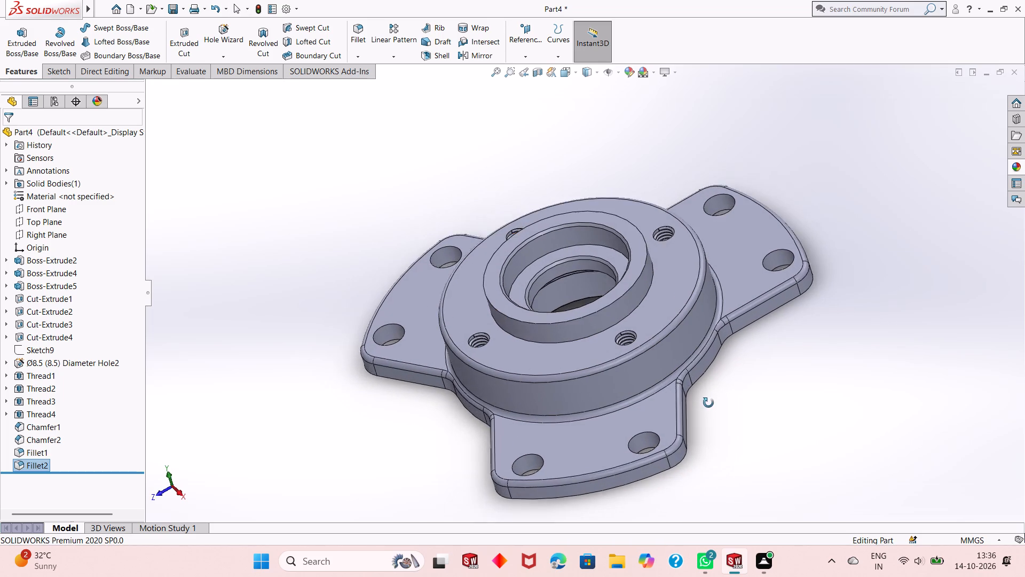
{"action": "middle_click_drag", "start_coordinate": [708, 403], "coordinate": [723, 366]}
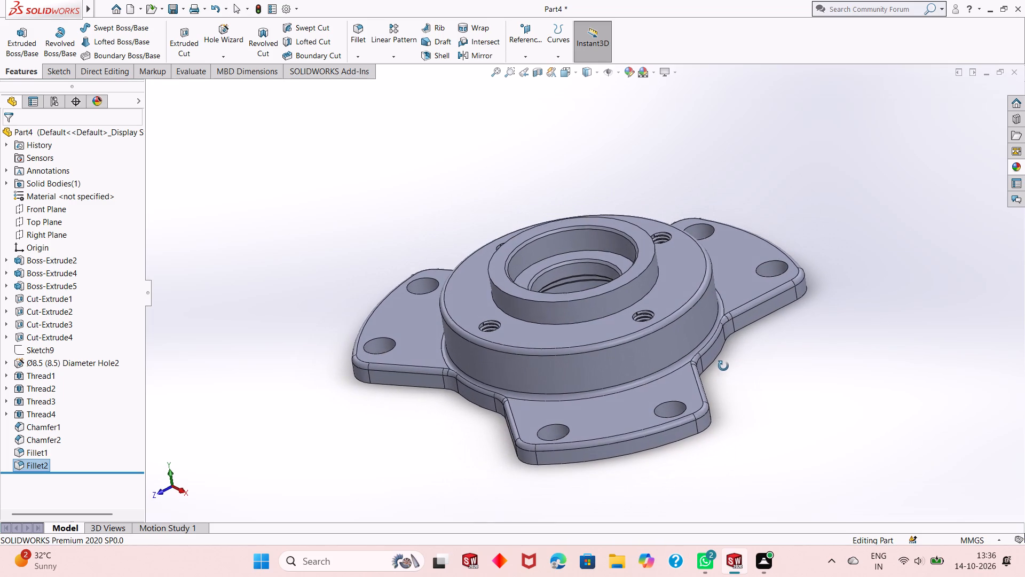
{"action": "middle_click_drag", "start_coordinate": [723, 366], "coordinate": [669, 458]}
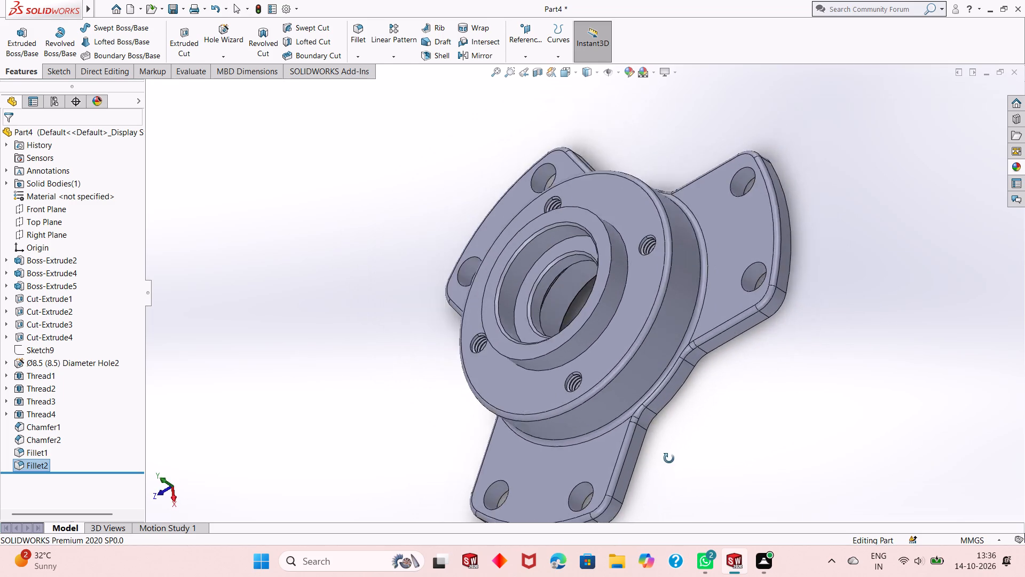
{"action": "middle_click_drag", "start_coordinate": [669, 458], "coordinate": [745, 346]}
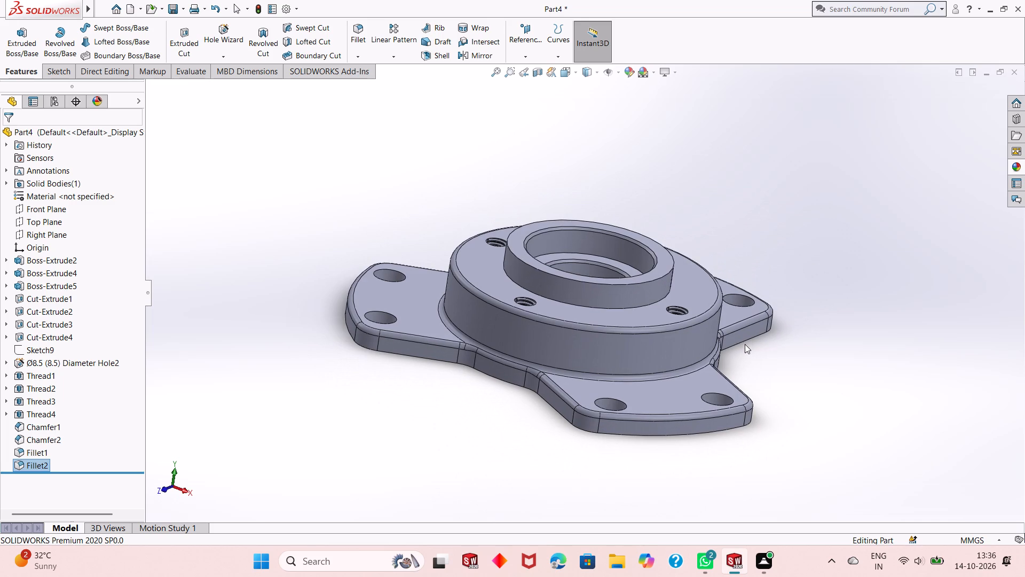
Change the whole part's appearance colour to a bright cyan with a red value of 50.
{"action": "double_click", "coordinate": [628, 126]}
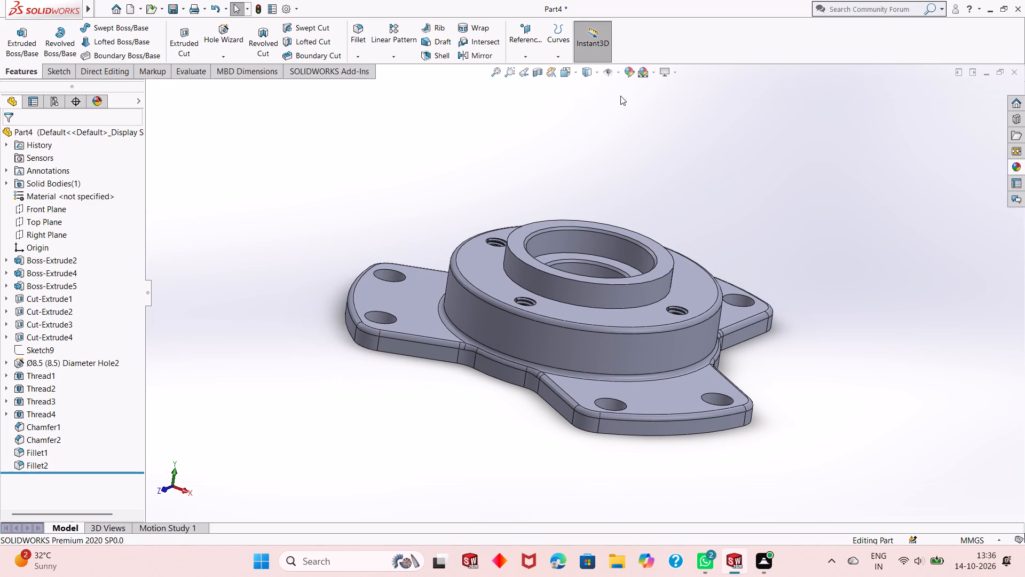
{"action": "left_click", "coordinate": [630, 71]}
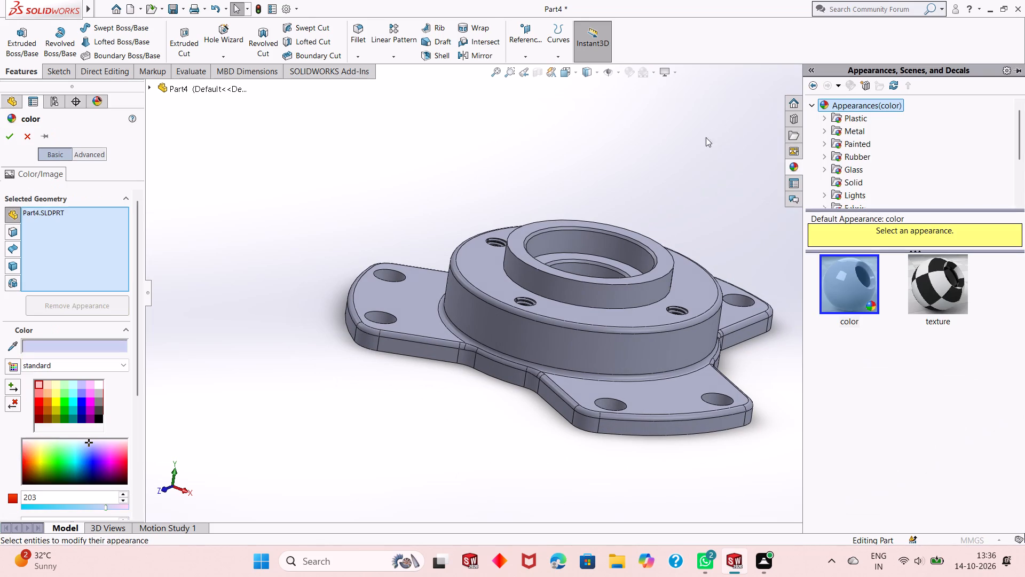
{"action": "left_click", "coordinate": [83, 465]}
{"action": "left_click", "coordinate": [83, 459]}
{"action": "left_click", "coordinate": [80, 462]}
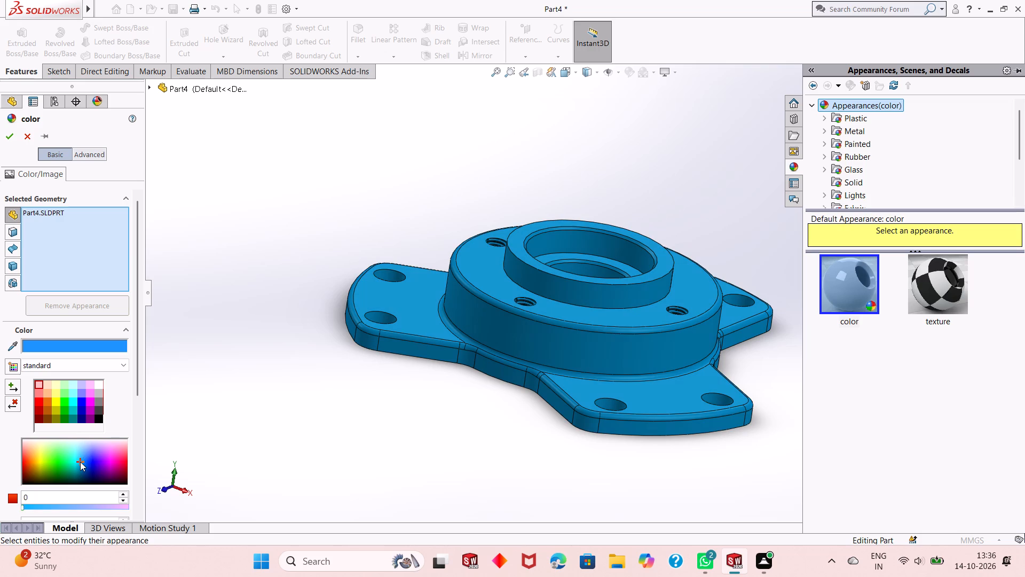
{"action": "left_click", "coordinate": [81, 457]}
{"action": "left_click", "coordinate": [80, 450]}
{"action": "left_click", "coordinate": [74, 454]}
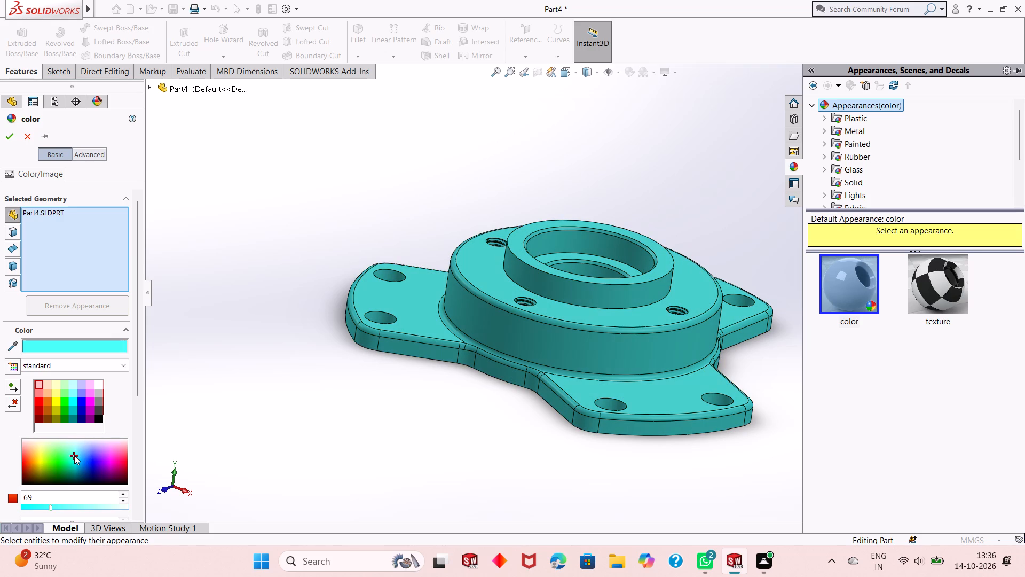
{"action": "left_click", "coordinate": [75, 457]}
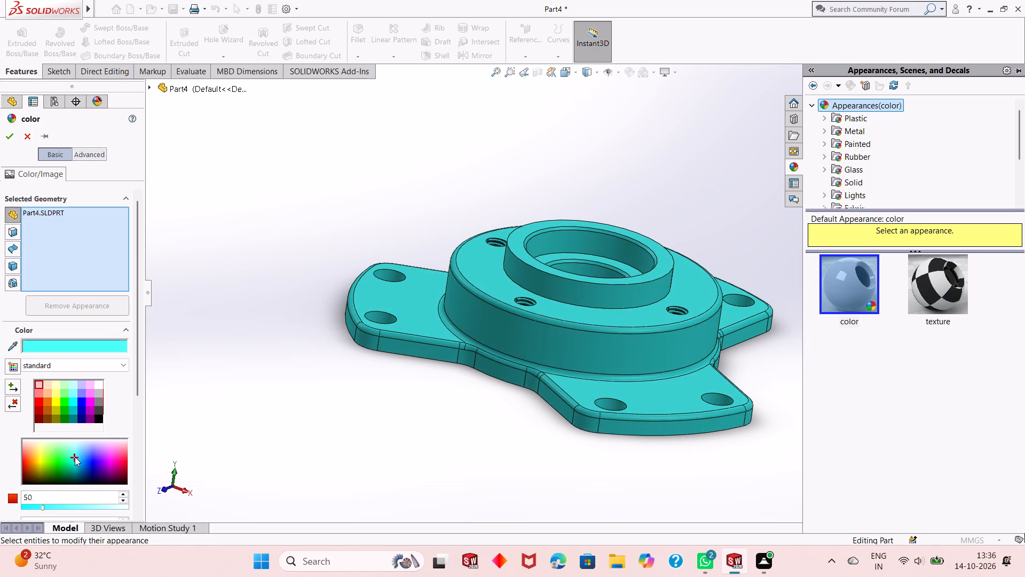
{"action": "left_click", "coordinate": [76, 457]}
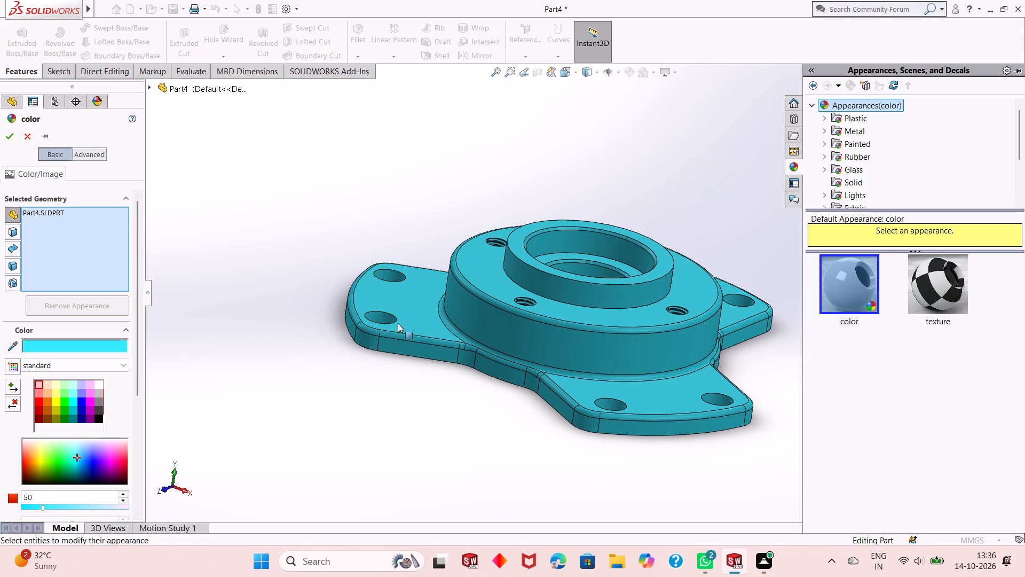
{"action": "middle_click_drag", "start_coordinate": [399, 323], "coordinate": [374, 388]}
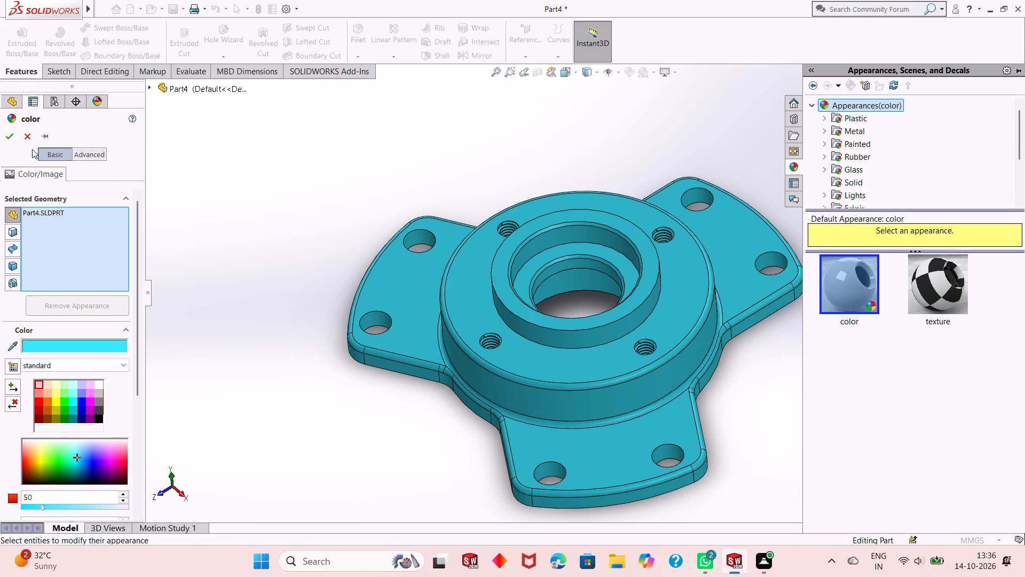
{"action": "left_click", "coordinate": [9, 135]}
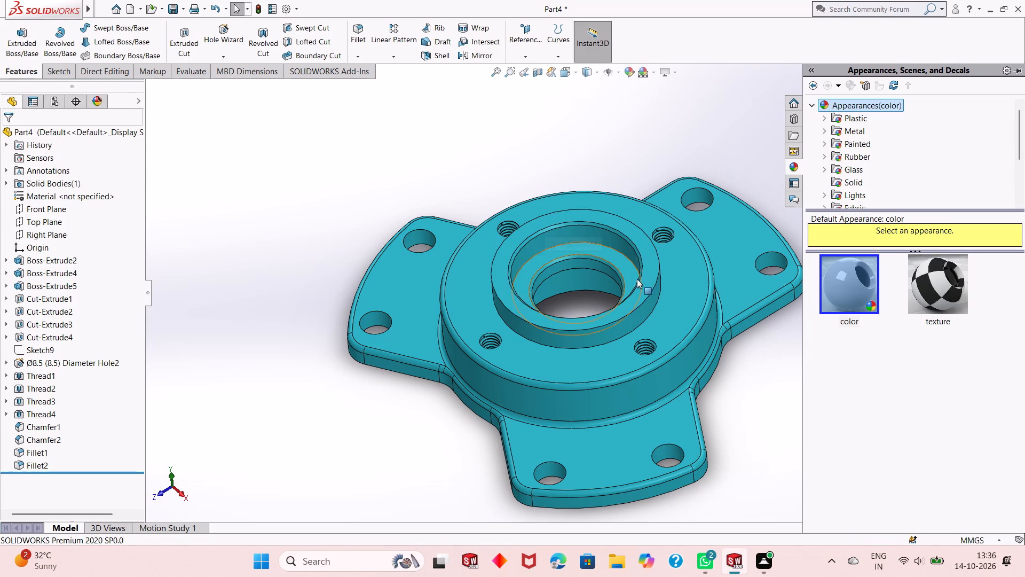
Apply the polished aluminum metal appearance to the Boss-Extrude2 face at the front lug's hole.
{"action": "left_click", "coordinate": [857, 129]}
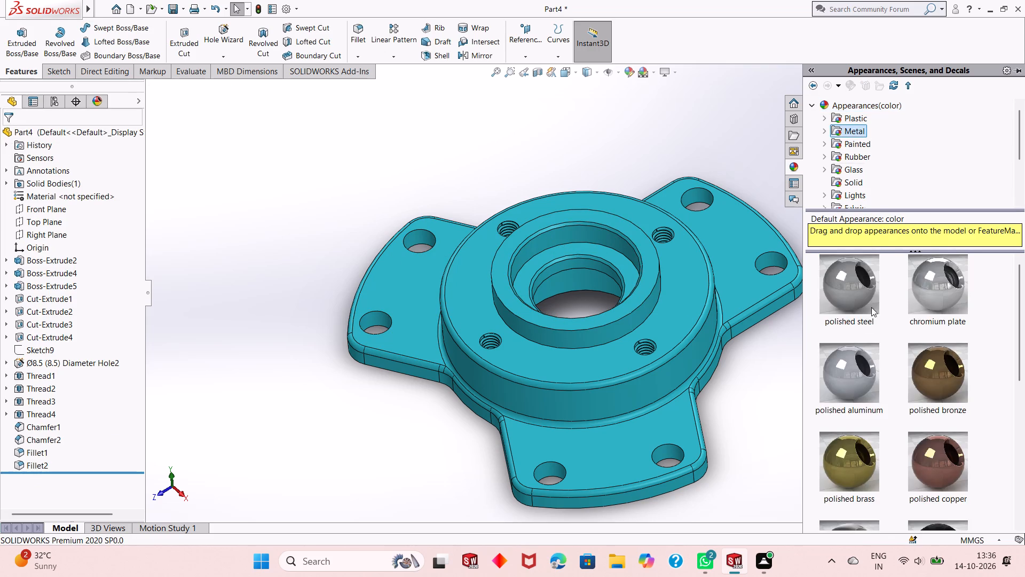
{"action": "left_click_drag", "start_coordinate": [853, 373], "coordinate": [678, 423]}
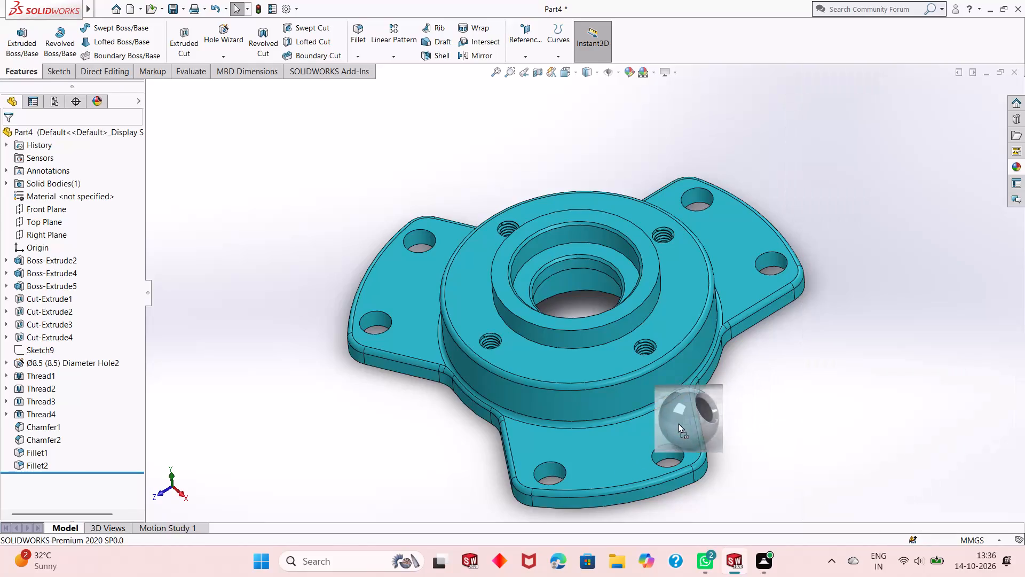
{"action": "left_click_drag", "start_coordinate": [678, 423], "coordinate": [661, 450]}
{"action": "left_click", "coordinate": [652, 450]}
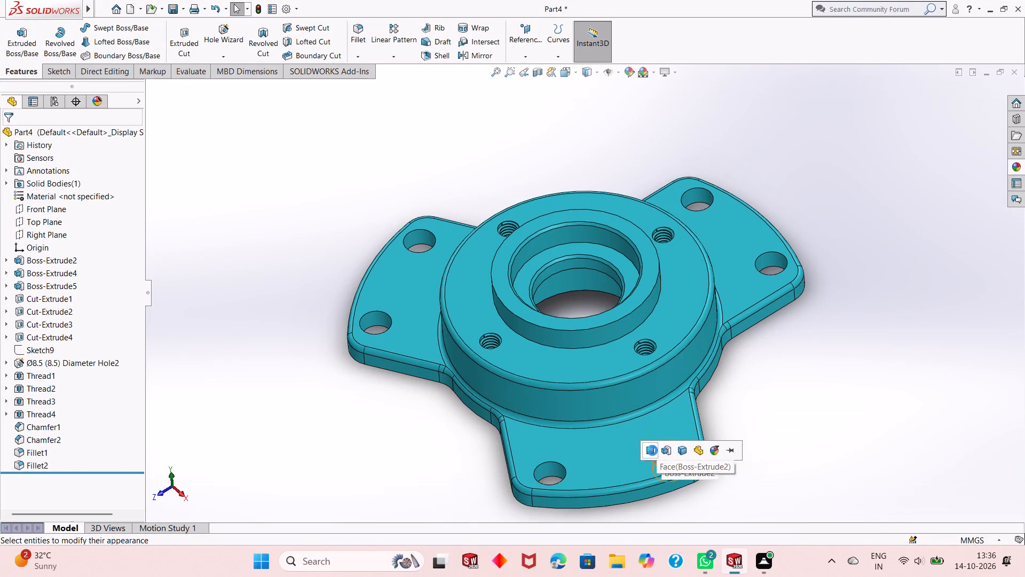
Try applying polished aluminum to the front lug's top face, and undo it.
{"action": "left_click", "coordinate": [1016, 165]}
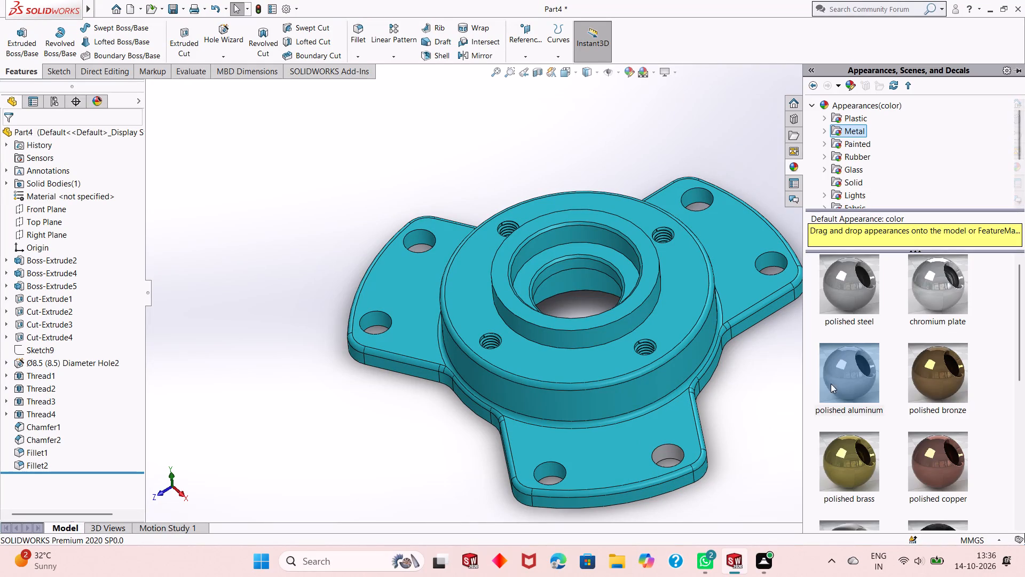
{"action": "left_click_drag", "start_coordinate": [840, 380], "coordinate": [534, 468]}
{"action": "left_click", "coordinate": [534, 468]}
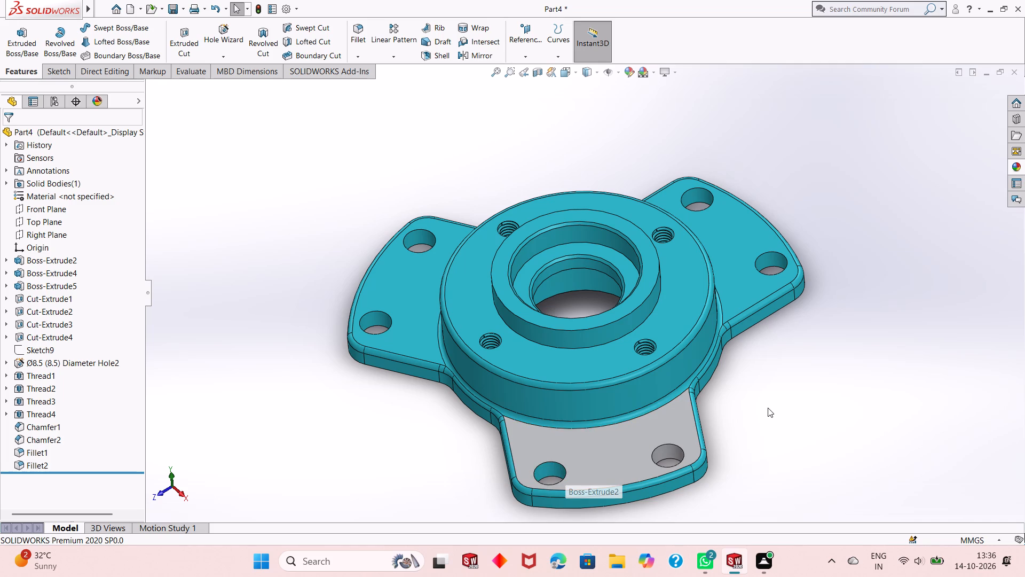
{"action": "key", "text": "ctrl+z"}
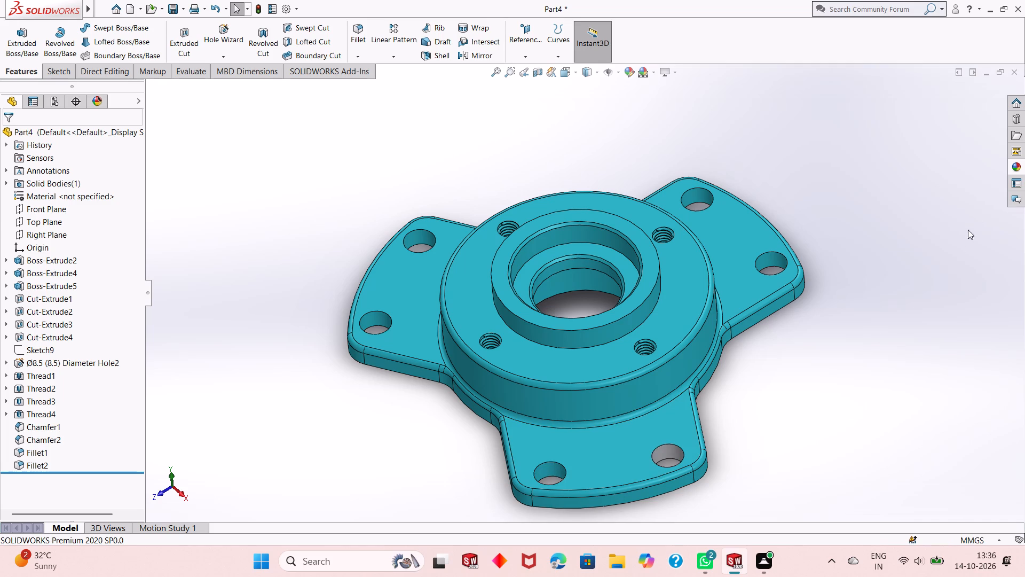
Apply the polished aluminum appearance to the inner face of the front lug's remaining cyan hole.
{"action": "left_click", "coordinate": [1021, 162]}
{"action": "left_click_drag", "start_coordinate": [860, 384], "coordinate": [539, 454]}
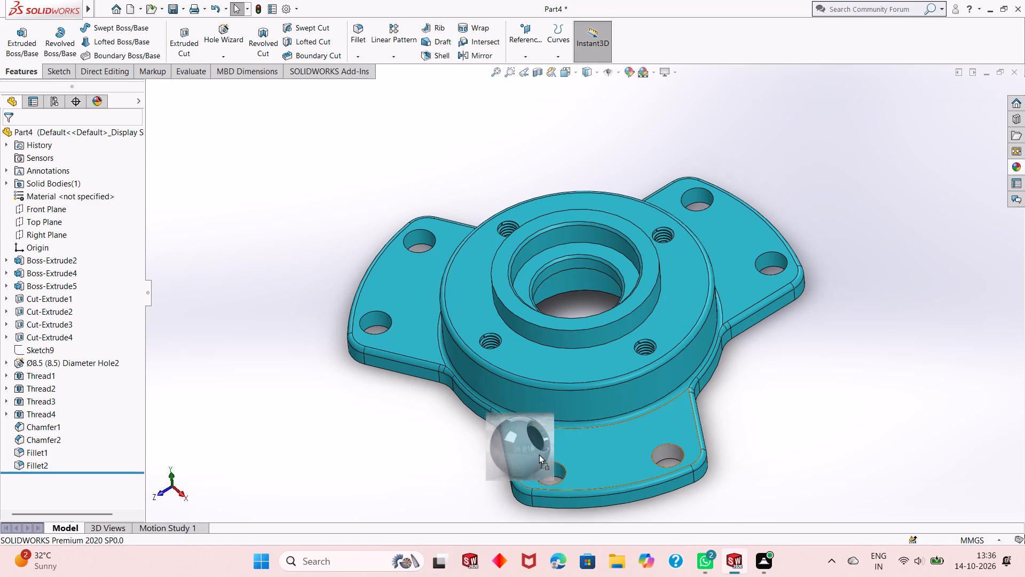
{"action": "left_click_drag", "start_coordinate": [539, 454], "coordinate": [555, 467]}
{"action": "left_click", "coordinate": [555, 467]}
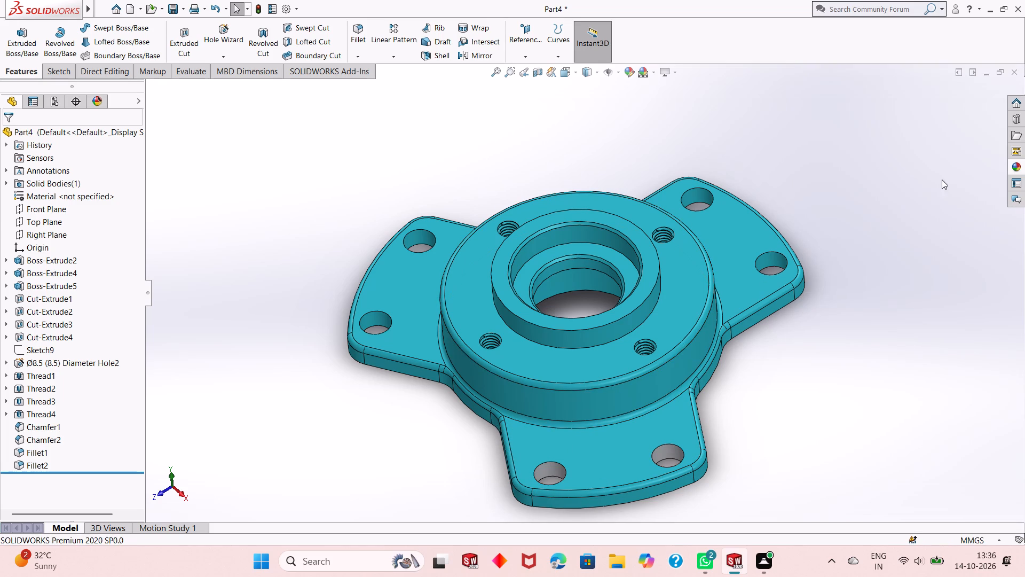
Apply the polished aluminum appearance to the inner faces of both holes in the rear right lug.
{"action": "left_click", "coordinate": [1015, 167]}
{"action": "left_click_drag", "start_coordinate": [854, 372], "coordinate": [785, 258]}
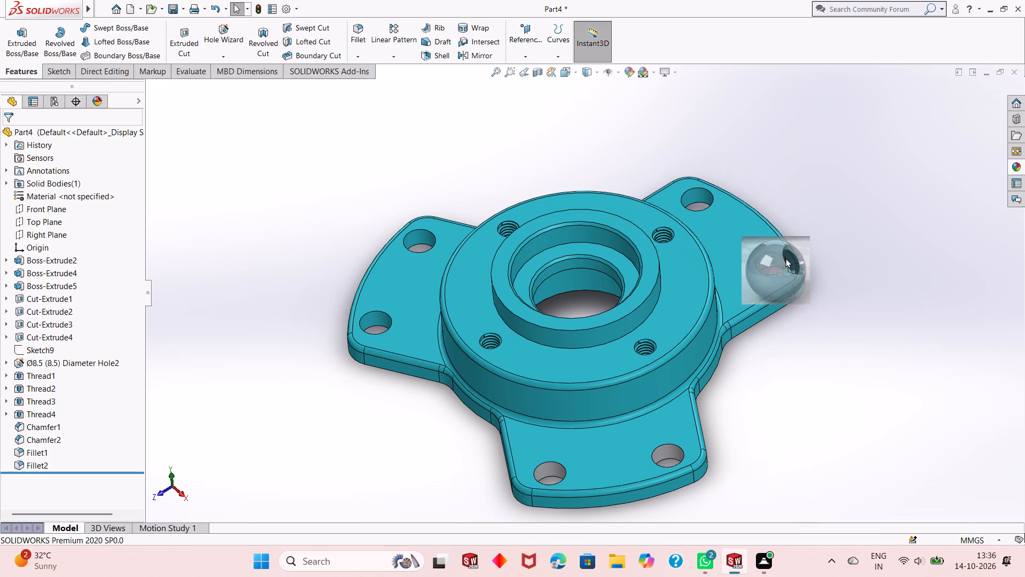
{"action": "left_click_drag", "start_coordinate": [785, 258], "coordinate": [774, 259]}
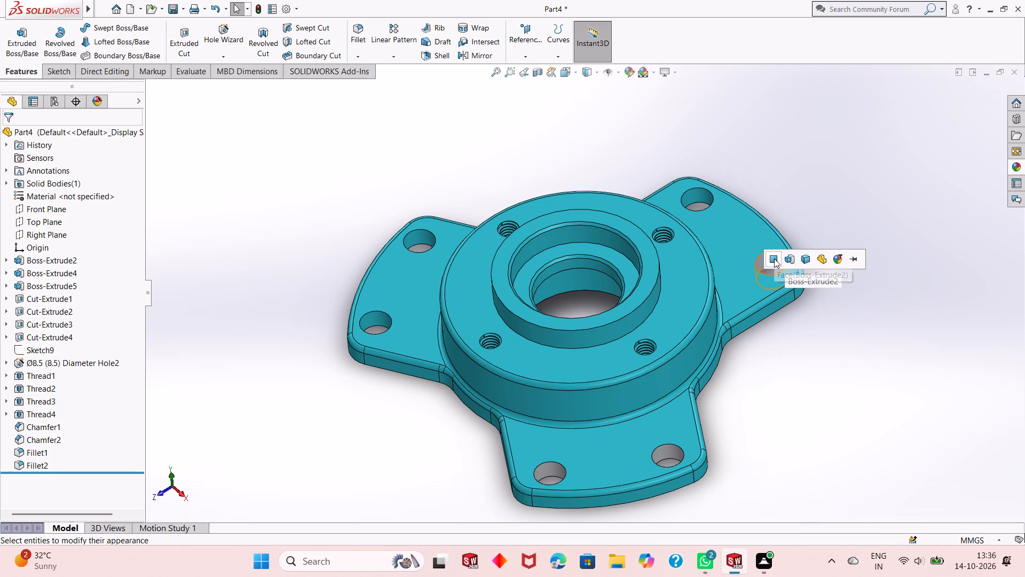
{"action": "left_click", "coordinate": [774, 259]}
{"action": "scroll", "coordinate": [678, 190], "scroll_direction": "down", "scroll_amount": 3}
{"action": "left_click", "coordinate": [1008, 169]}
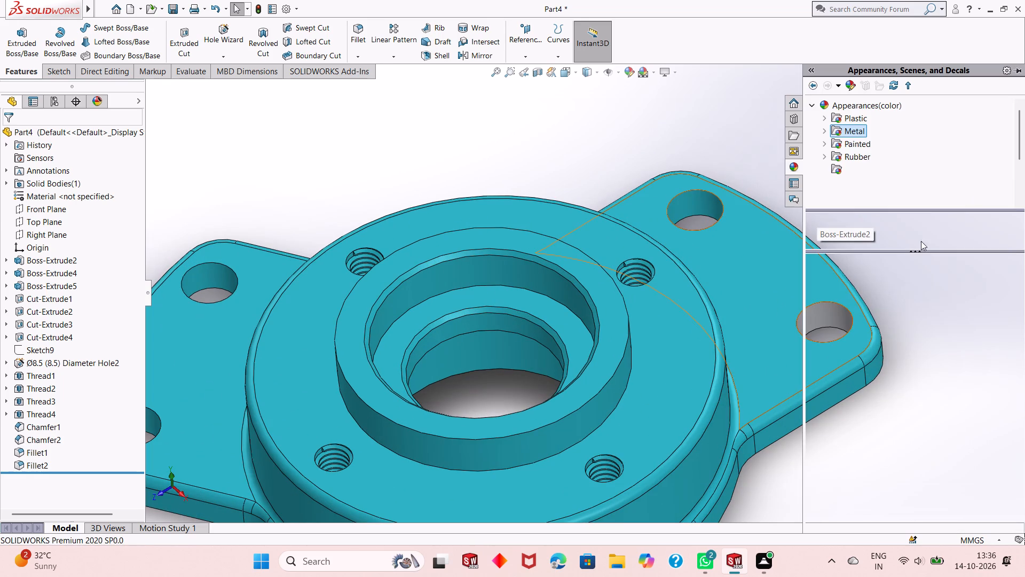
{"action": "left_click_drag", "start_coordinate": [847, 374], "coordinate": [691, 208]}
{"action": "left_click", "coordinate": [692, 208]}
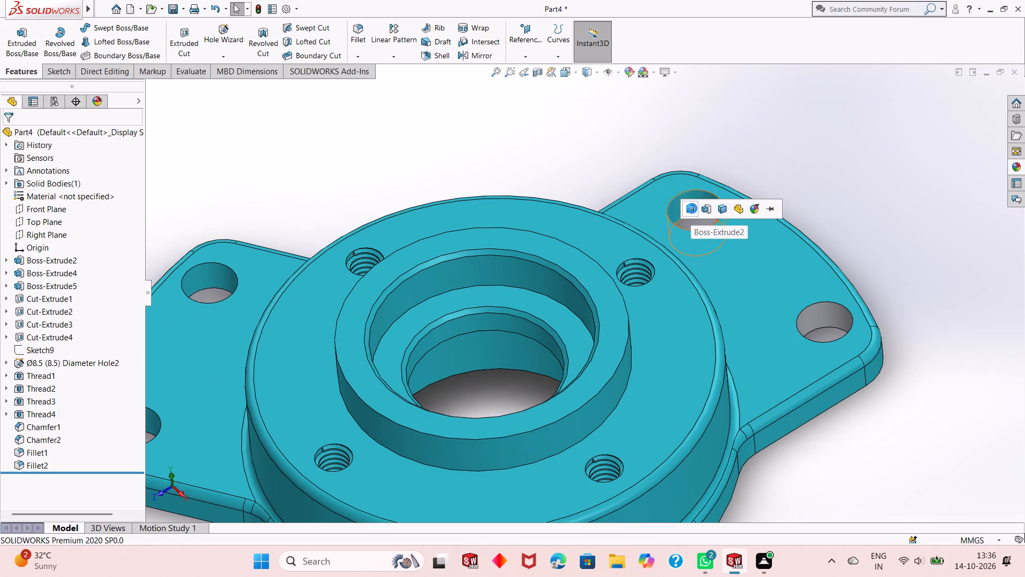
Apply the polished aluminum appearance to the inner faces of both holes in the left lug.
{"action": "scroll", "coordinate": [607, 324], "scroll_direction": "up", "scroll_amount": 5}
{"action": "scroll", "coordinate": [406, 361], "scroll_direction": "down", "scroll_amount": 5}
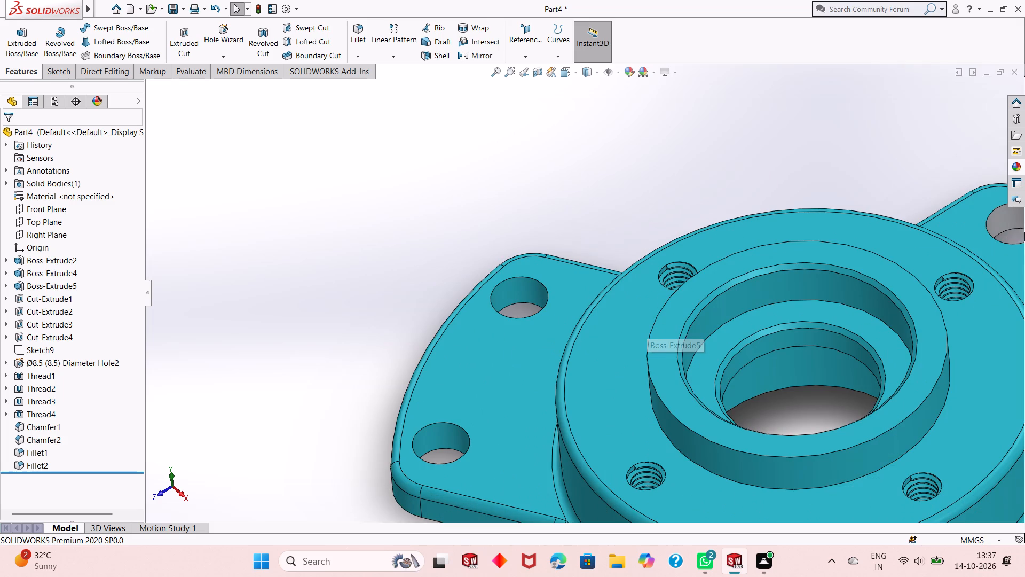
{"action": "left_click", "coordinate": [1013, 170]}
{"action": "left_click_drag", "start_coordinate": [834, 373], "coordinate": [720, 347]}
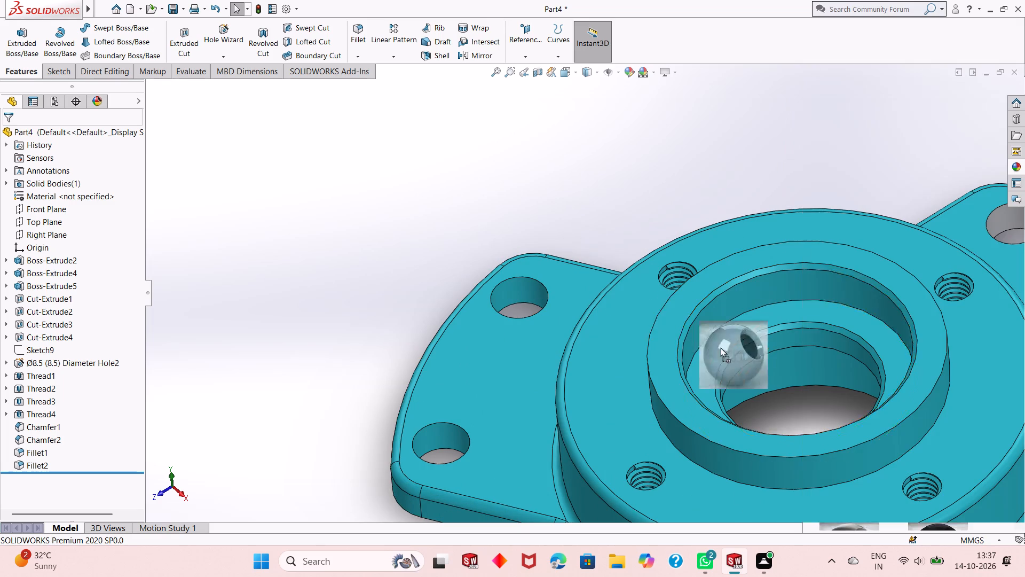
{"action": "left_click_drag", "start_coordinate": [720, 347], "coordinate": [504, 291]}
{"action": "left_click", "coordinate": [504, 294]}
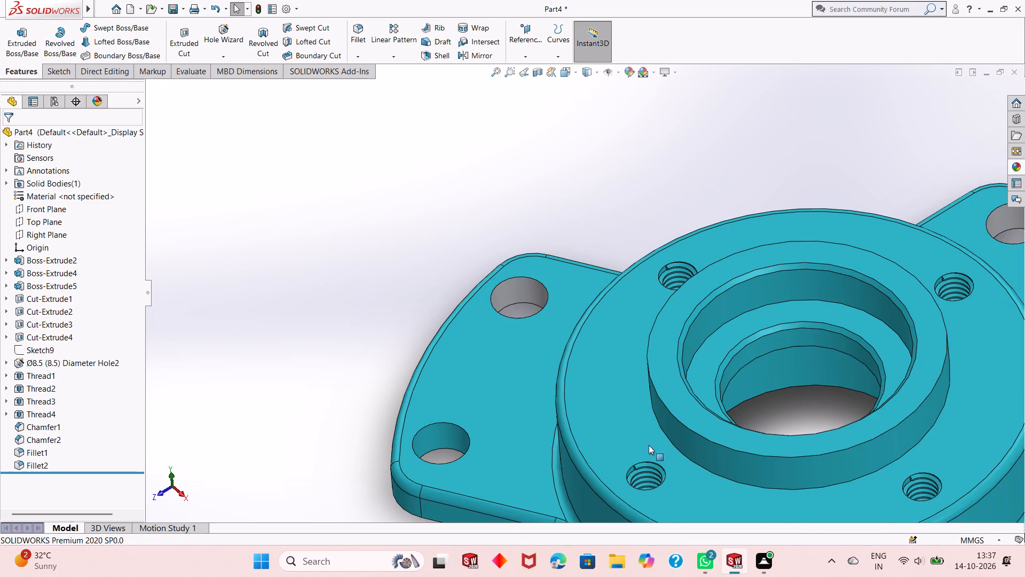
{"action": "scroll", "coordinate": [649, 372], "scroll_direction": "up", "scroll_amount": 2}
{"action": "scroll", "coordinate": [515, 445], "scroll_direction": "down", "scroll_amount": 3}
{"action": "left_click", "coordinate": [1020, 166]}
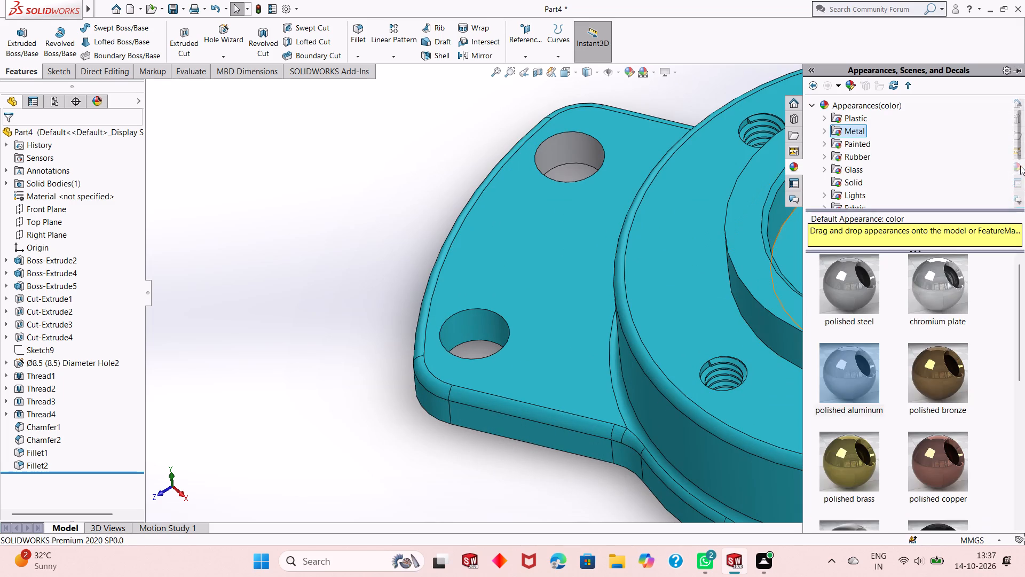
{"action": "left_click_drag", "start_coordinate": [857, 375], "coordinate": [489, 332]}
{"action": "left_click", "coordinate": [489, 332]}
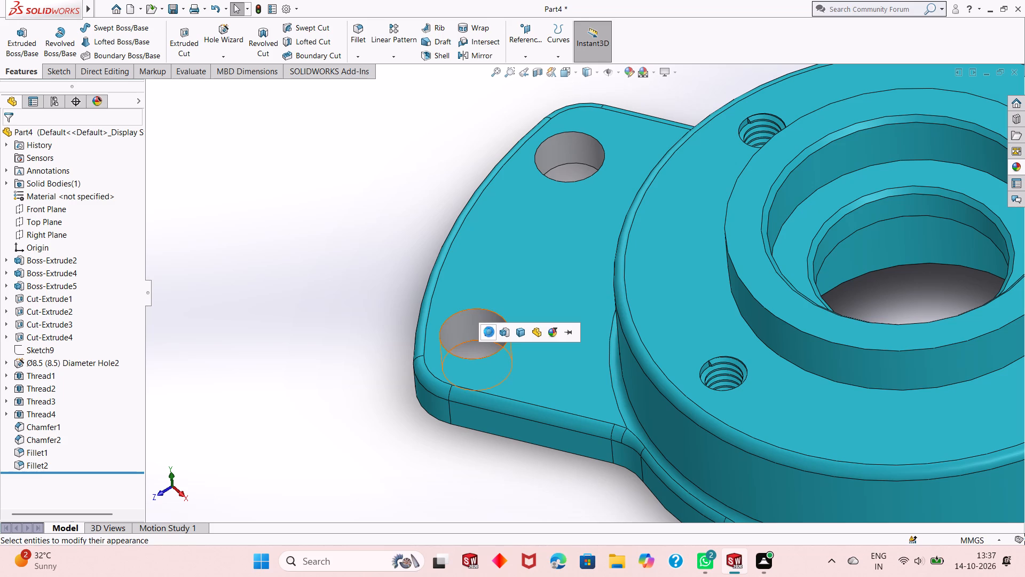
Apply polished aluminum to the wall of the front-left threaded hole in the round boss.
{"action": "scroll", "coordinate": [664, 391], "scroll_direction": "up", "scroll_amount": 3}
{"action": "scroll", "coordinate": [839, 292], "scroll_direction": "down", "scroll_amount": 1}
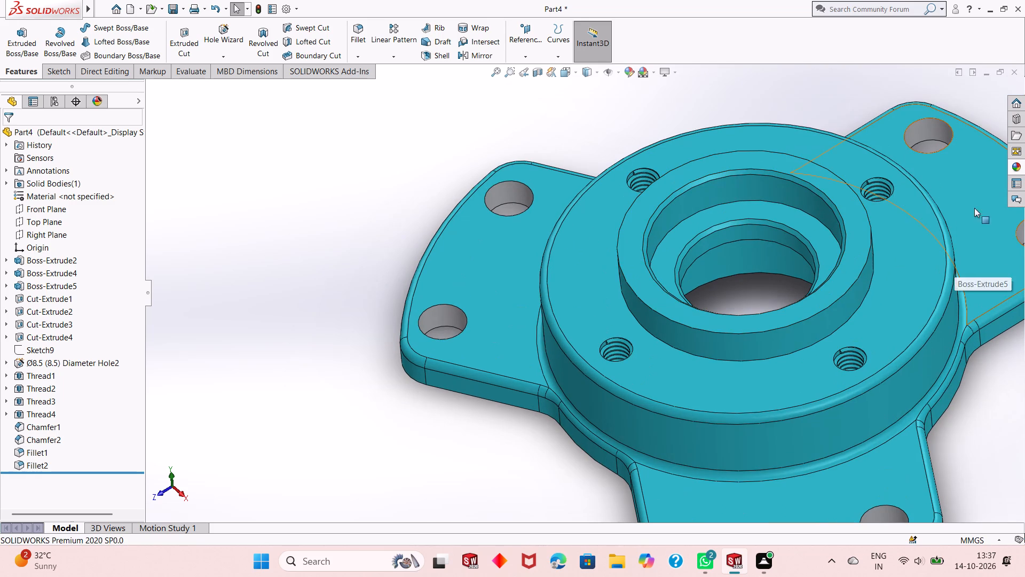
{"action": "left_click", "coordinate": [1013, 166]}
{"action": "left_click_drag", "start_coordinate": [843, 367], "coordinate": [843, 368]}
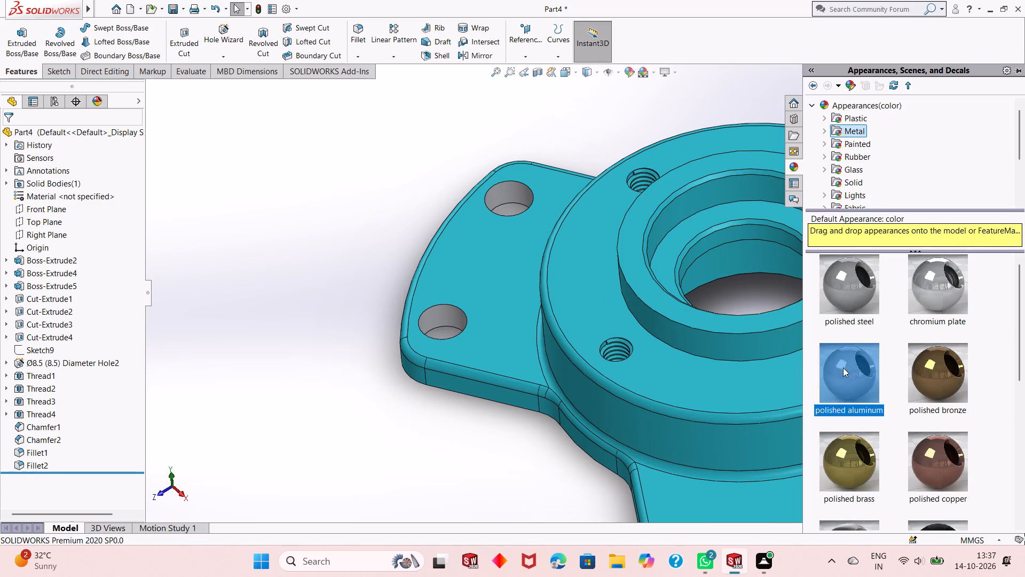
{"action": "left_click_drag", "start_coordinate": [843, 368], "coordinate": [610, 349]}
{"action": "left_click", "coordinate": [610, 349]}
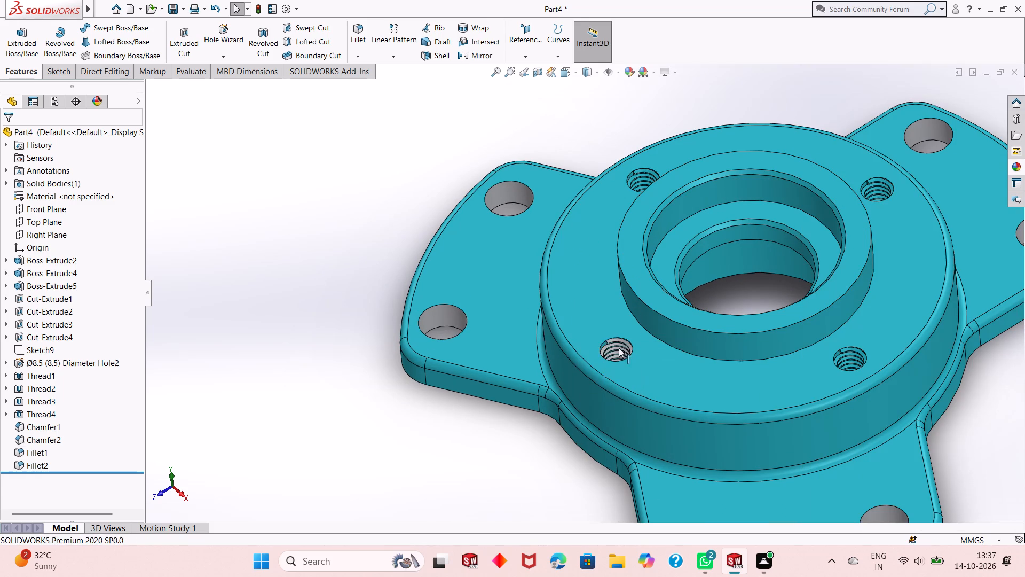
{"action": "scroll", "coordinate": [620, 346], "scroll_direction": "down", "scroll_amount": 2}
{"action": "left_click", "coordinate": [1019, 170]}
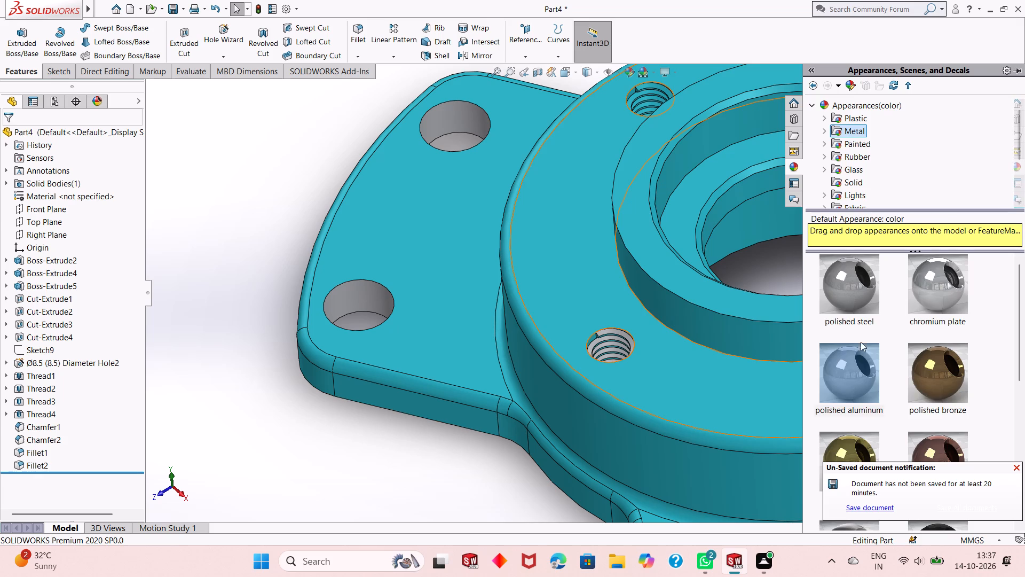
{"action": "left_click_drag", "start_coordinate": [851, 367], "coordinate": [590, 338]}
{"action": "left_click", "coordinate": [603, 340]}
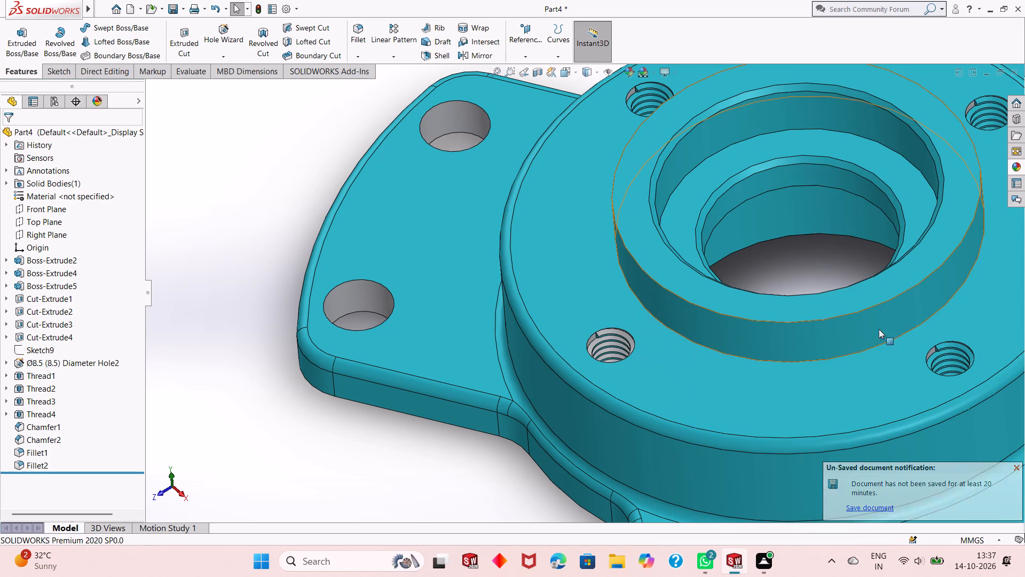
Apply polished aluminum to the Thread2 feature in the boss's front-right threaded hole.
{"action": "left_click", "coordinate": [1019, 168]}
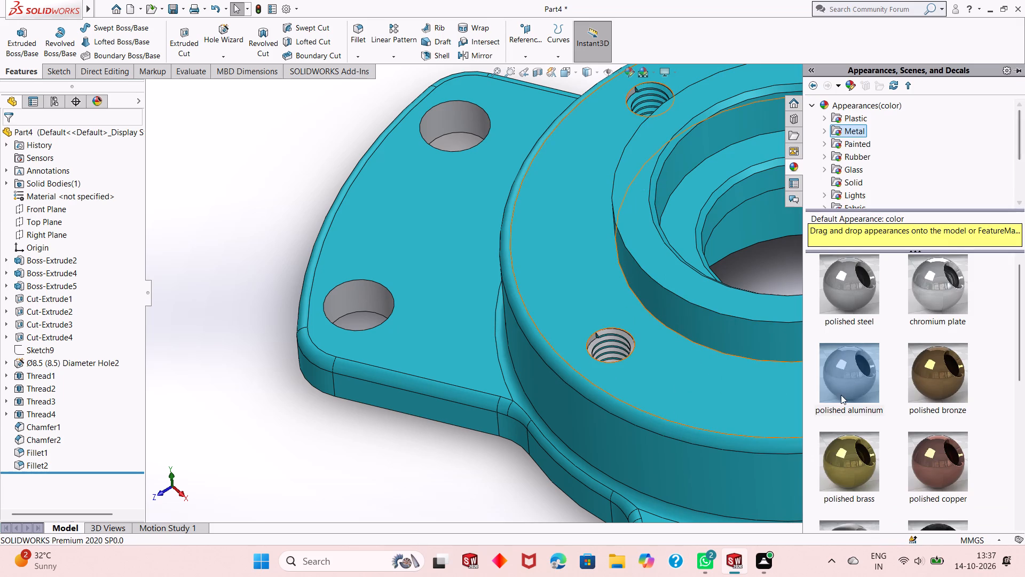
{"action": "left_click_drag", "start_coordinate": [853, 380], "coordinate": [744, 349]}
{"action": "left_click_drag", "start_coordinate": [806, 347], "coordinate": [955, 352]}
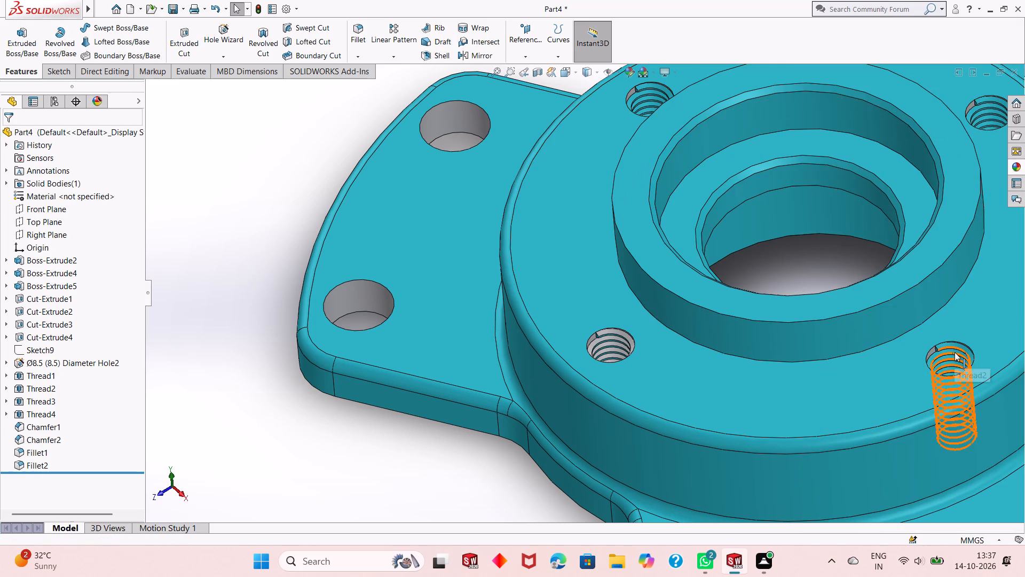
{"action": "scroll", "coordinate": [888, 369], "scroll_direction": "up", "scroll_amount": 2}
{"action": "scroll", "coordinate": [942, 310], "scroll_direction": "down", "scroll_amount": 2}
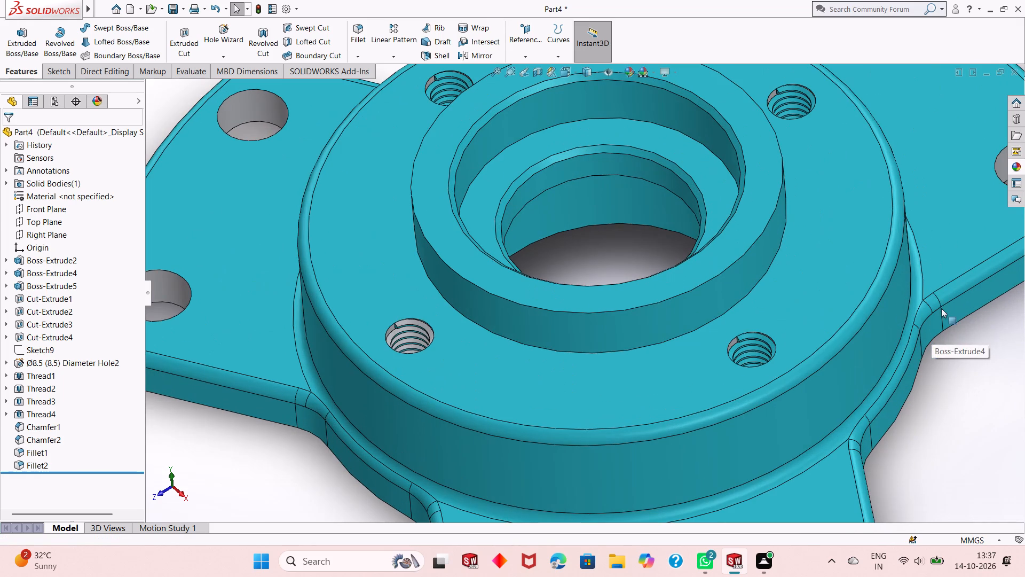
{"action": "left_click", "coordinate": [1021, 167]}
{"action": "left_click_drag", "start_coordinate": [868, 373], "coordinate": [788, 363]}
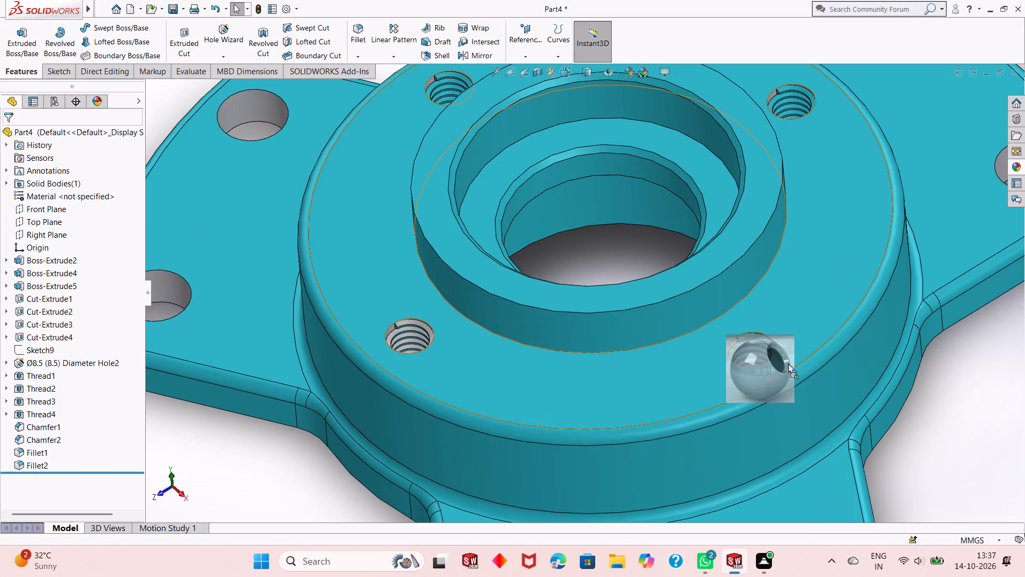
{"action": "left_click_drag", "start_coordinate": [788, 363], "coordinate": [766, 348]}
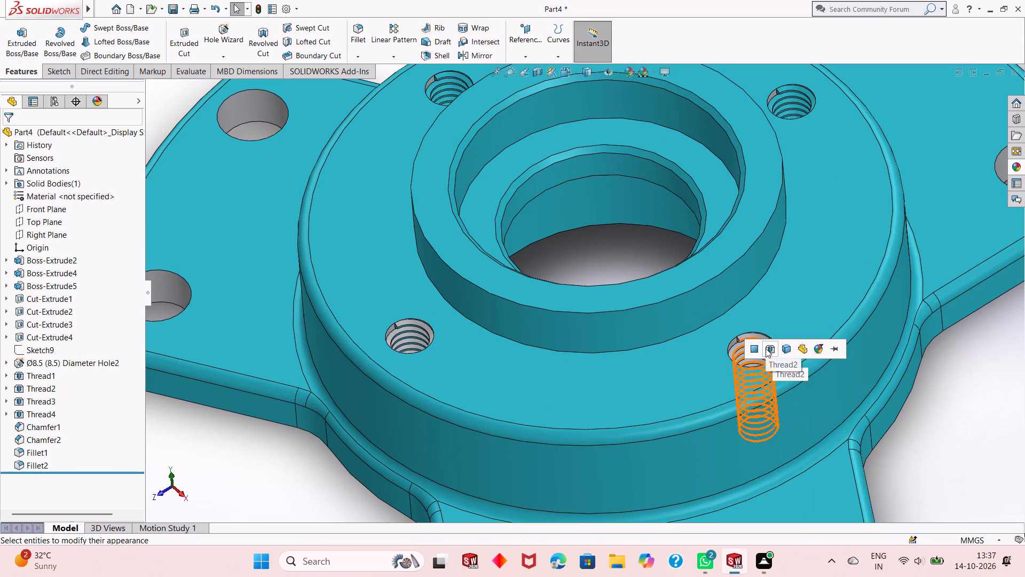
{"action": "left_click", "coordinate": [765, 348]}
Apply polished aluminum to the Thread4 feature in the boss's front-left threaded hole.
{"action": "scroll", "coordinate": [720, 334], "scroll_direction": "up", "scroll_amount": 2}
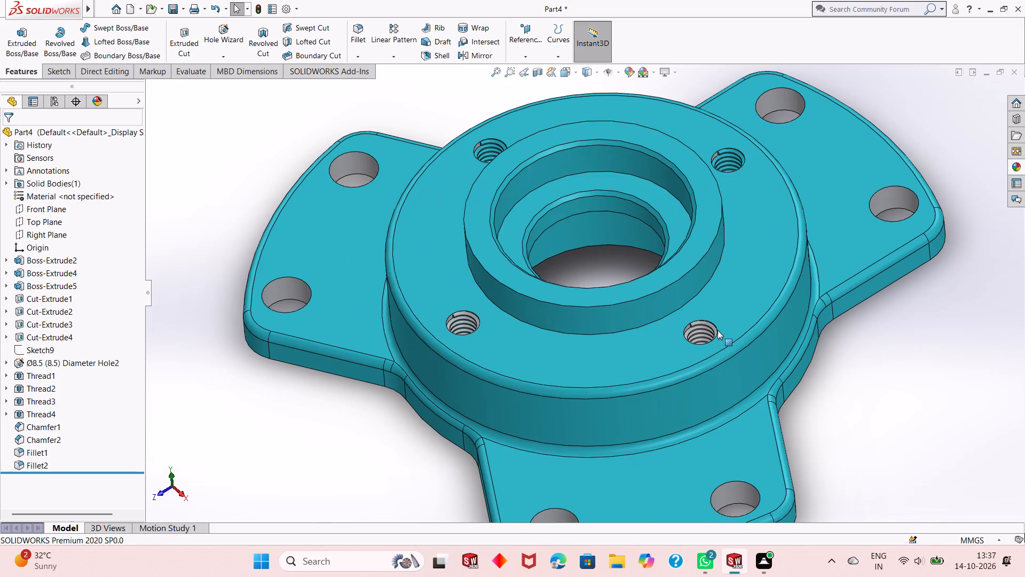
{"action": "scroll", "coordinate": [739, 151], "scroll_direction": "down", "scroll_amount": 2}
{"action": "scroll", "coordinate": [238, 418], "scroll_direction": "down", "scroll_amount": 3}
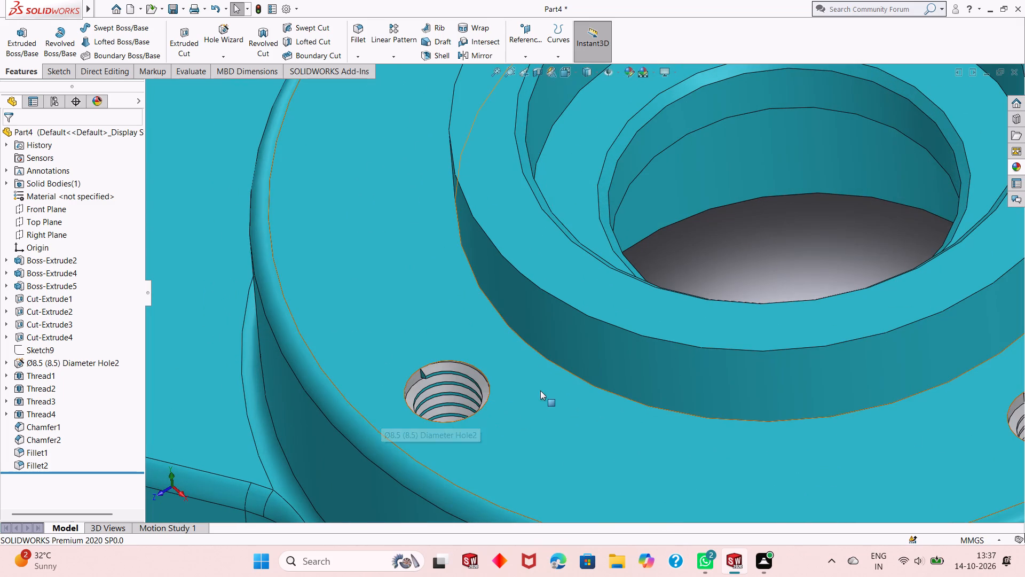
{"action": "scroll", "coordinate": [490, 418], "scroll_direction": "up", "scroll_amount": 2}
{"action": "left_click", "coordinate": [1014, 165]}
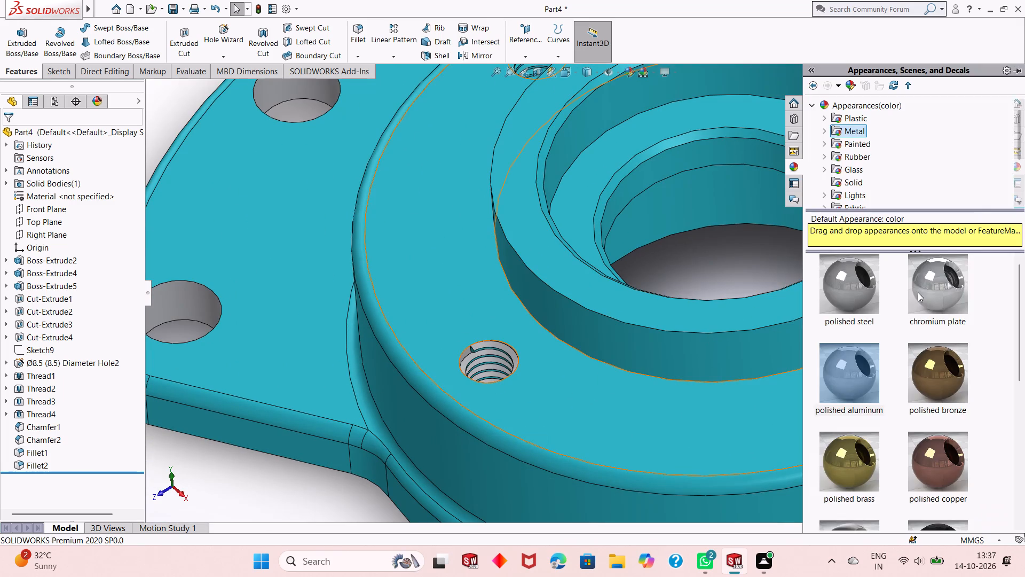
{"action": "left_click_drag", "start_coordinate": [856, 378], "coordinate": [484, 357]}
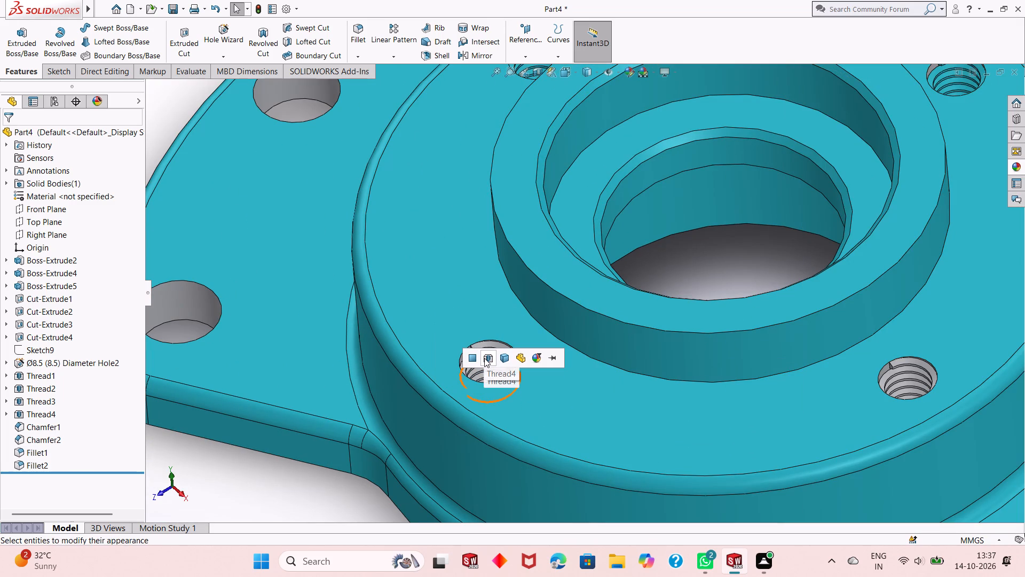
{"action": "left_click", "coordinate": [487, 357]}
Apply polished aluminum to the thread in the boss's rear-right threaded hole.
{"action": "scroll", "coordinate": [478, 365], "scroll_direction": "down", "scroll_amount": 3}
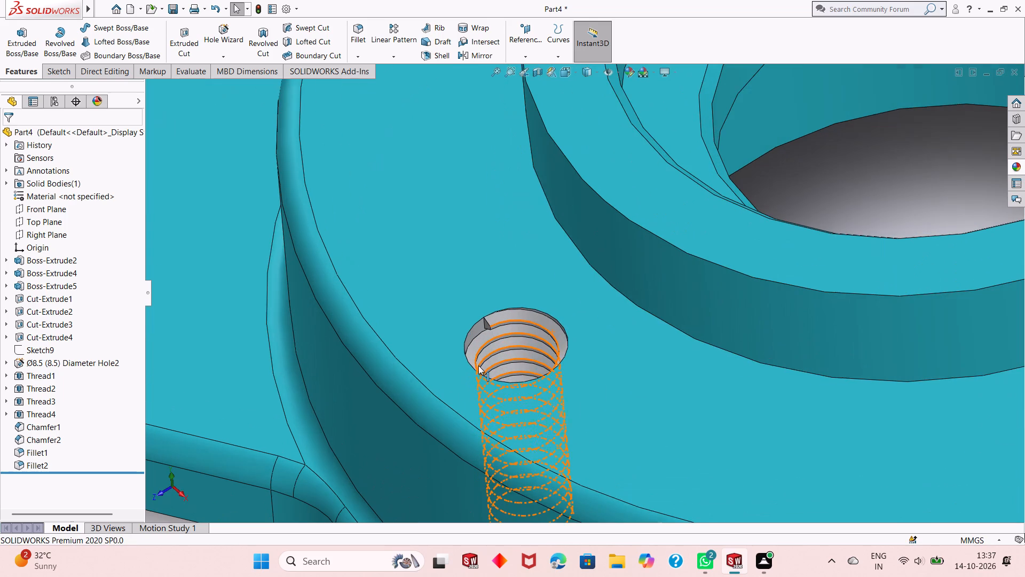
{"action": "scroll", "coordinate": [595, 404], "scroll_direction": "up", "scroll_amount": 7}
{"action": "scroll", "coordinate": [779, 147], "scroll_direction": "down", "scroll_amount": 2}
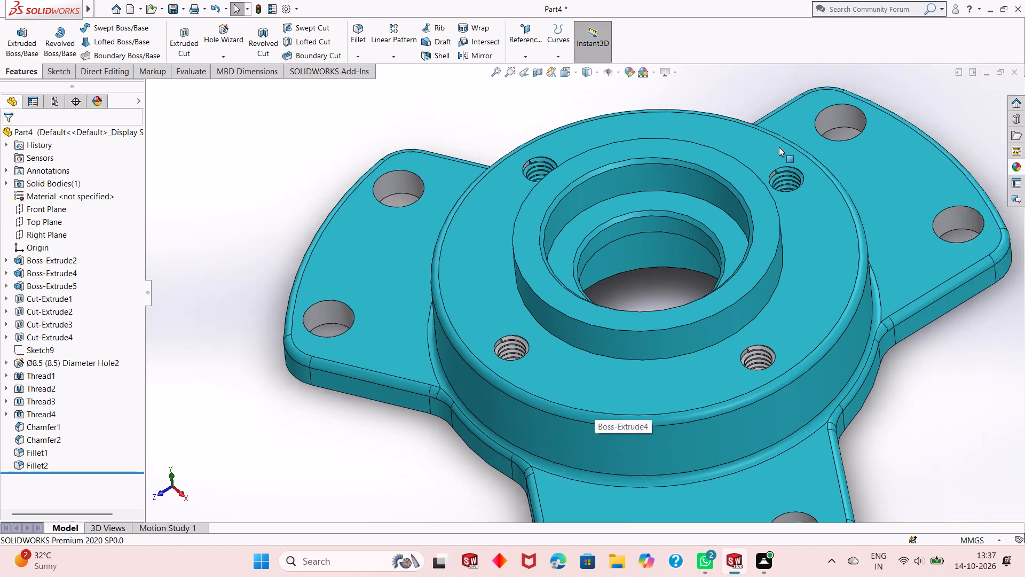
{"action": "scroll", "coordinate": [779, 147], "scroll_direction": "down", "scroll_amount": 4}
{"action": "left_click", "coordinate": [1023, 168]}
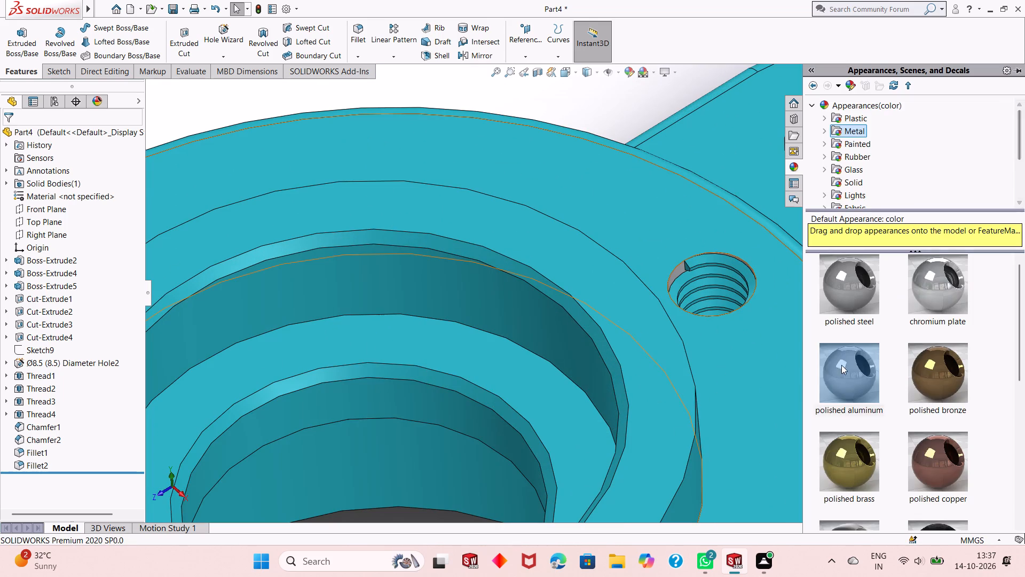
{"action": "left_click_drag", "start_coordinate": [836, 382], "coordinate": [703, 284]}
{"action": "left_click", "coordinate": [702, 283]}
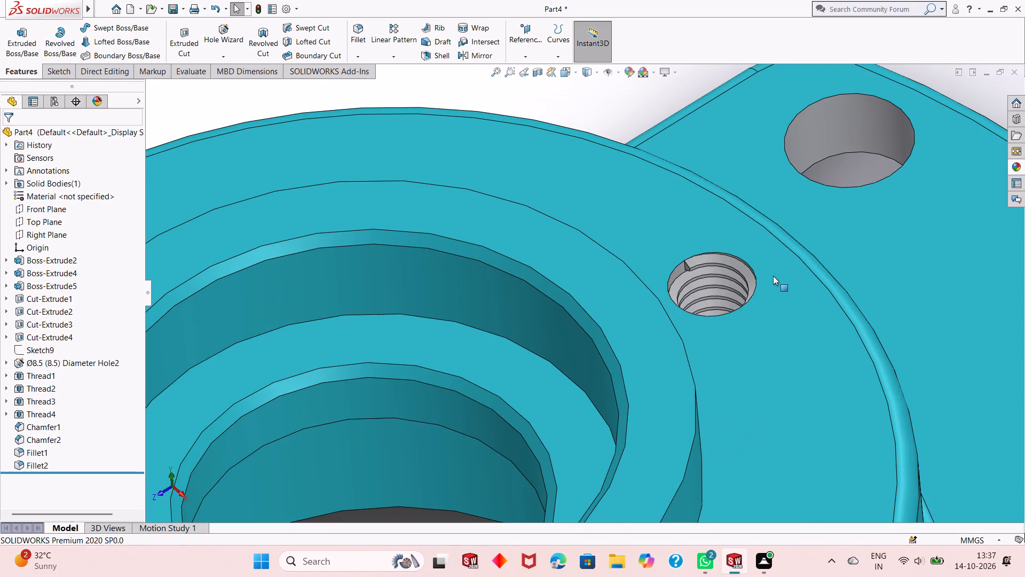
Apply polished aluminum to the thread in the boss's rear-left threaded hole.
{"action": "scroll", "coordinate": [661, 356], "scroll_direction": "up", "scroll_amount": 4}
{"action": "scroll", "coordinate": [350, 245], "scroll_direction": "down", "scroll_amount": 6}
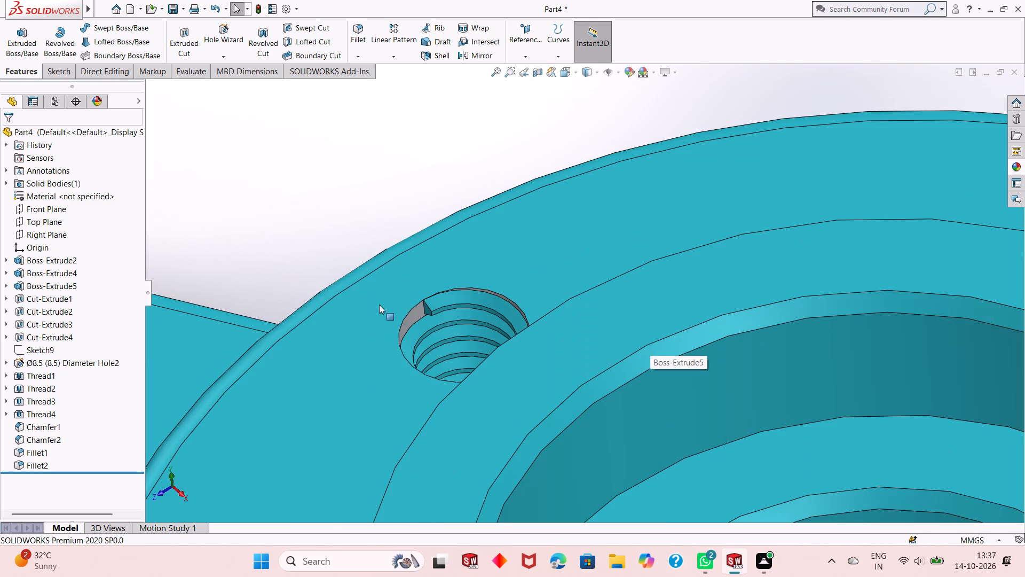
{"action": "left_click", "coordinate": [1012, 170]}
{"action": "left_click_drag", "start_coordinate": [851, 372], "coordinate": [443, 301]}
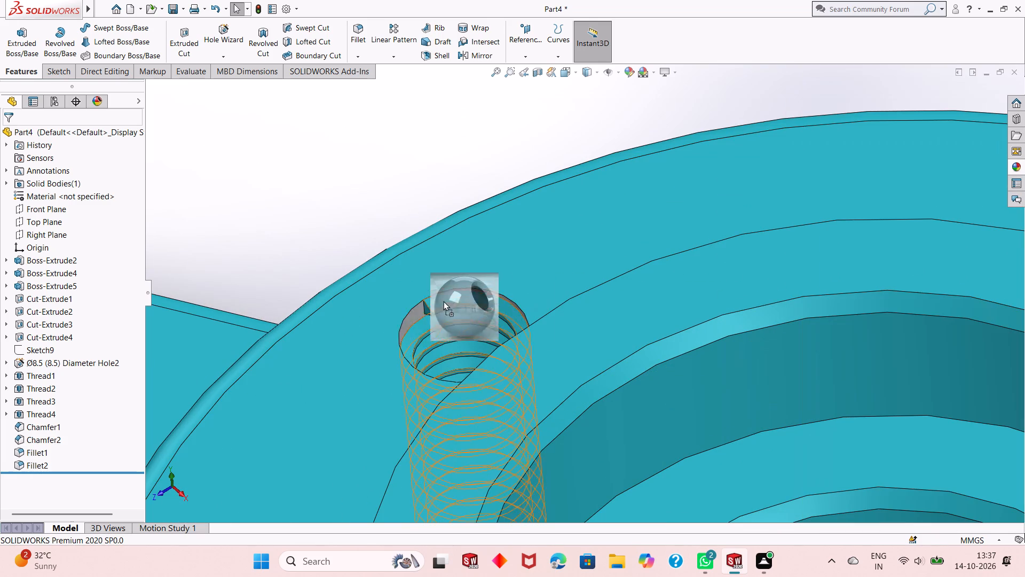
{"action": "left_click_drag", "start_coordinate": [443, 301], "coordinate": [437, 323]}
{"action": "left_click", "coordinate": [438, 323]}
{"action": "scroll", "coordinate": [515, 352], "scroll_direction": "up", "scroll_amount": 2}
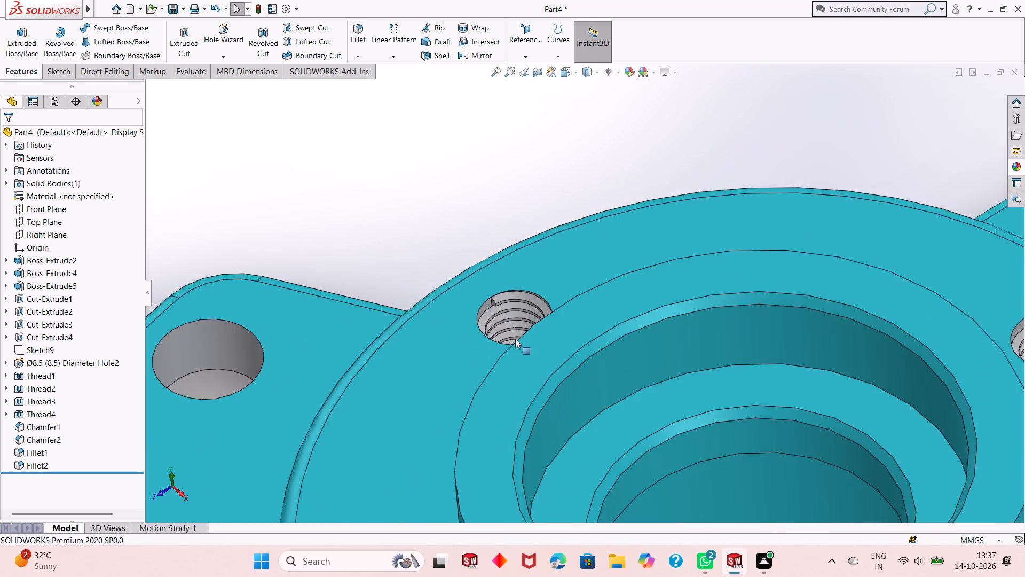
Apply polished aluminum to the wall of the upper counterbore, Cut-Extrude1, in the central bore.
{"action": "scroll", "coordinate": [515, 339], "scroll_direction": "up", "scroll_amount": 3}
{"action": "scroll", "coordinate": [588, 381], "scroll_direction": "up", "scroll_amount": 1}
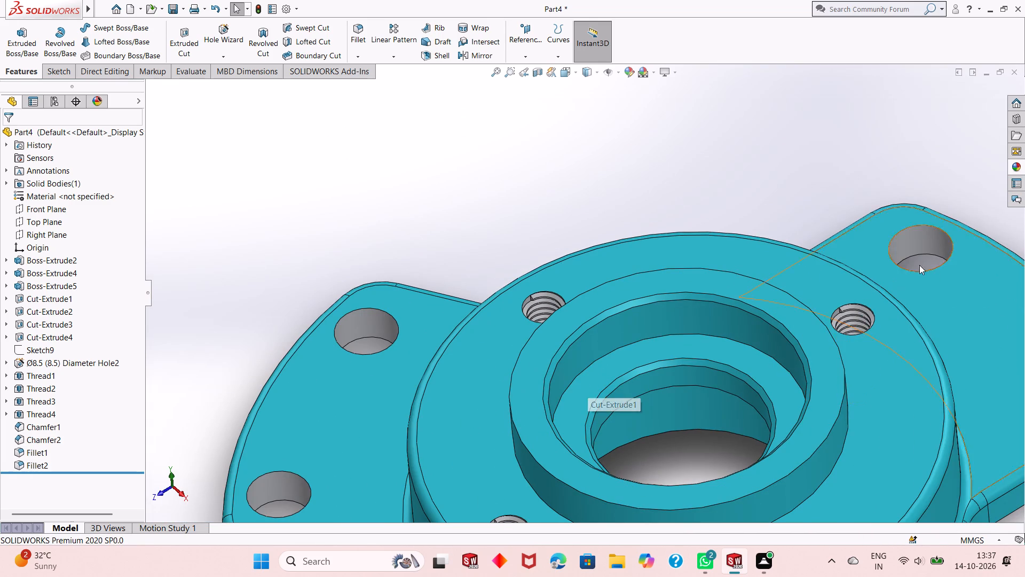
{"action": "left_click", "coordinate": [1018, 165]}
{"action": "left_click_drag", "start_coordinate": [862, 386], "coordinate": [715, 335]}
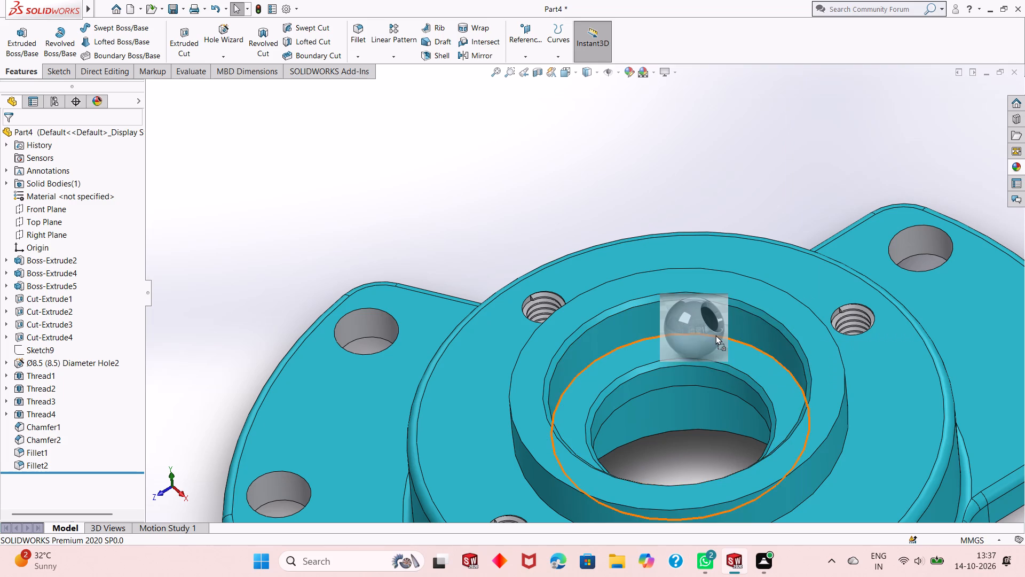
{"action": "left_click_drag", "start_coordinate": [715, 335], "coordinate": [712, 328]}
{"action": "left_click", "coordinate": [698, 327]}
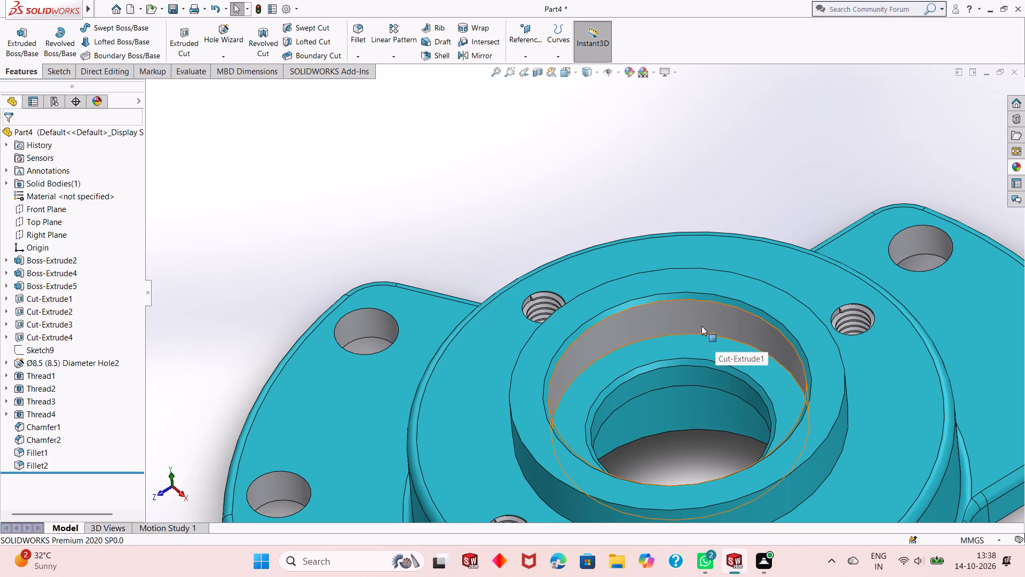
Apply polished aluminum to the upper wall band of the smaller bore beneath the top counterbore.
{"action": "left_click", "coordinate": [1020, 163]}
{"action": "left_click_drag", "start_coordinate": [833, 365], "coordinate": [809, 376]}
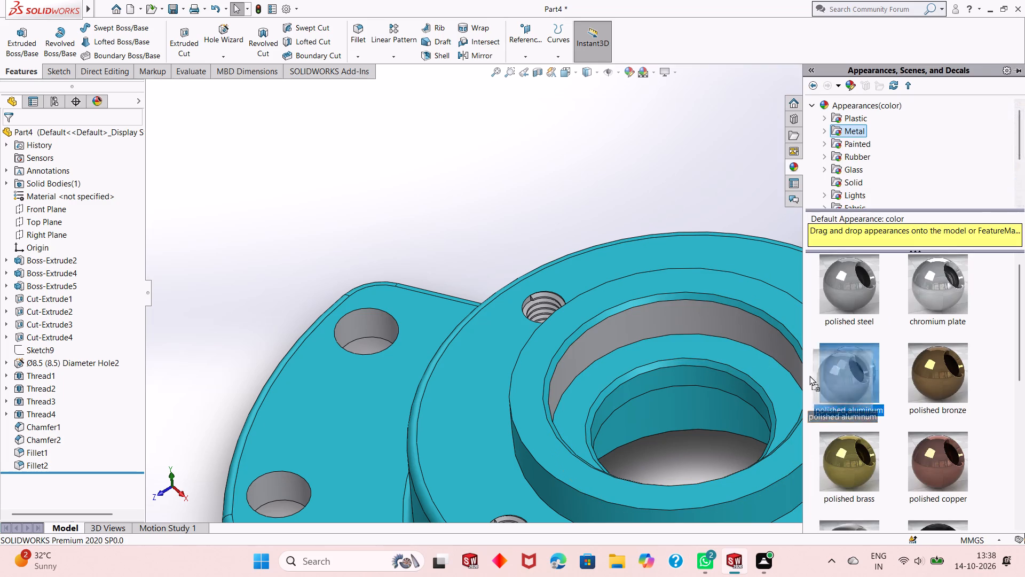
{"action": "left_click_drag", "start_coordinate": [809, 376], "coordinate": [678, 378]}
{"action": "left_click", "coordinate": [678, 378]}
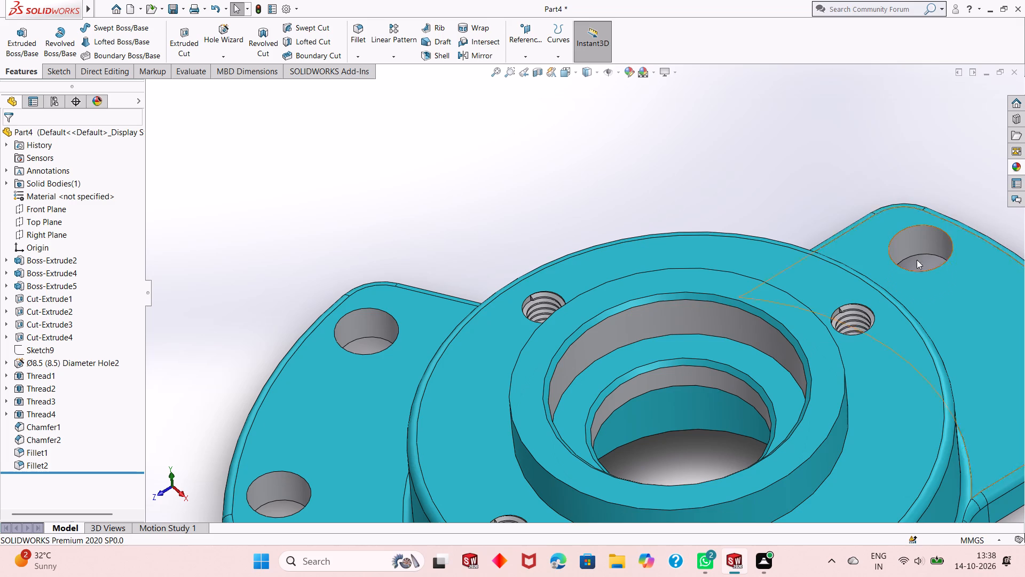
Apply polished aluminum to the lower wall band visible through the central bore.
{"action": "left_click", "coordinate": [1019, 168]}
{"action": "left_click_drag", "start_coordinate": [860, 375], "coordinate": [696, 404]}
{"action": "left_click", "coordinate": [696, 404]}
Apply polished aluminum to the inner Cut-Extrude3 wall, reached through the bore from the flange's underside.
{"action": "scroll", "coordinate": [697, 426], "scroll_direction": "up", "scroll_amount": 2}
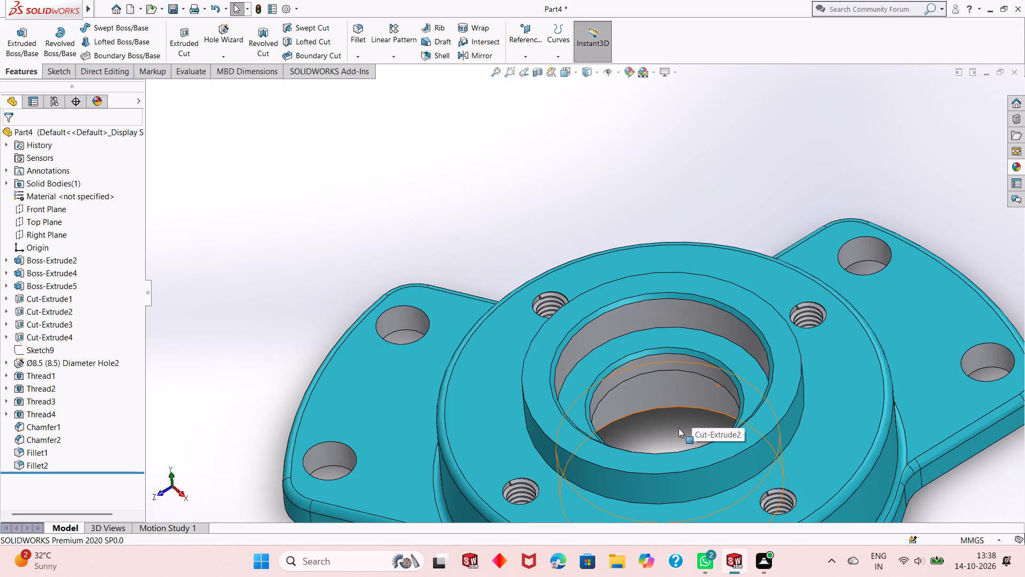
{"action": "scroll", "coordinate": [696, 451], "scroll_direction": "up", "scroll_amount": 3}
{"action": "middle_click_drag", "start_coordinate": [719, 422], "coordinate": [709, 396]}
{"action": "scroll", "coordinate": [687, 400], "scroll_direction": "up", "scroll_amount": 1}
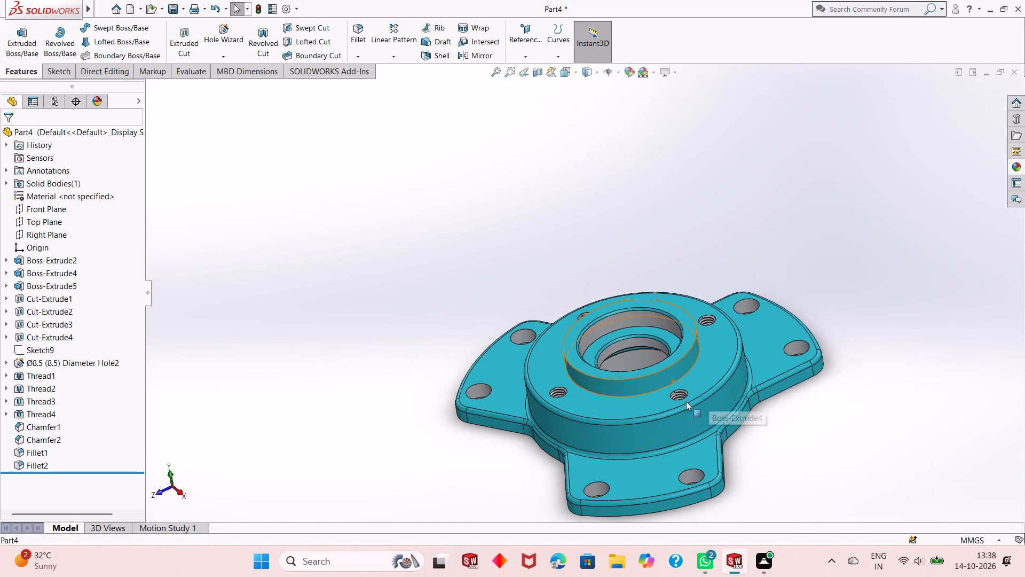
{"action": "middle_click_drag", "start_coordinate": [748, 446], "coordinate": [738, 228]}
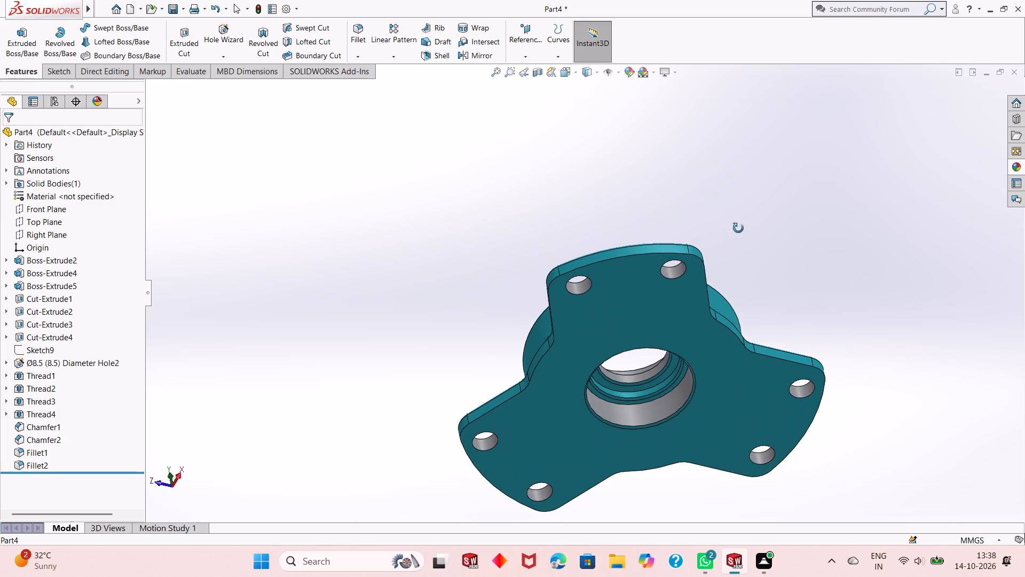
{"action": "middle_click_drag", "start_coordinate": [738, 228], "coordinate": [746, 257]}
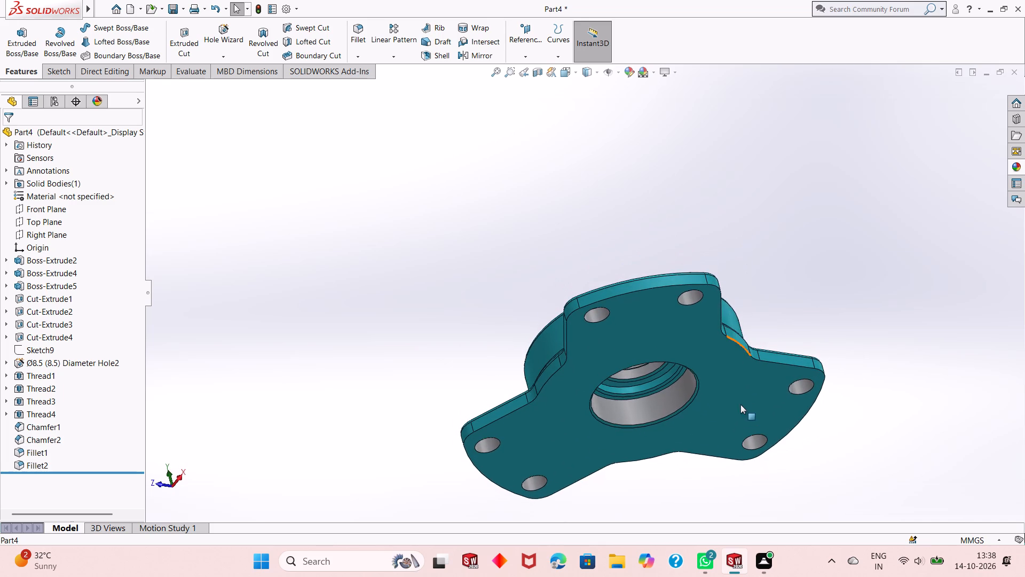
{"action": "scroll", "coordinate": [567, 341], "scroll_direction": "down", "scroll_amount": 3}
{"action": "scroll", "coordinate": [746, 418], "scroll_direction": "down", "scroll_amount": 2}
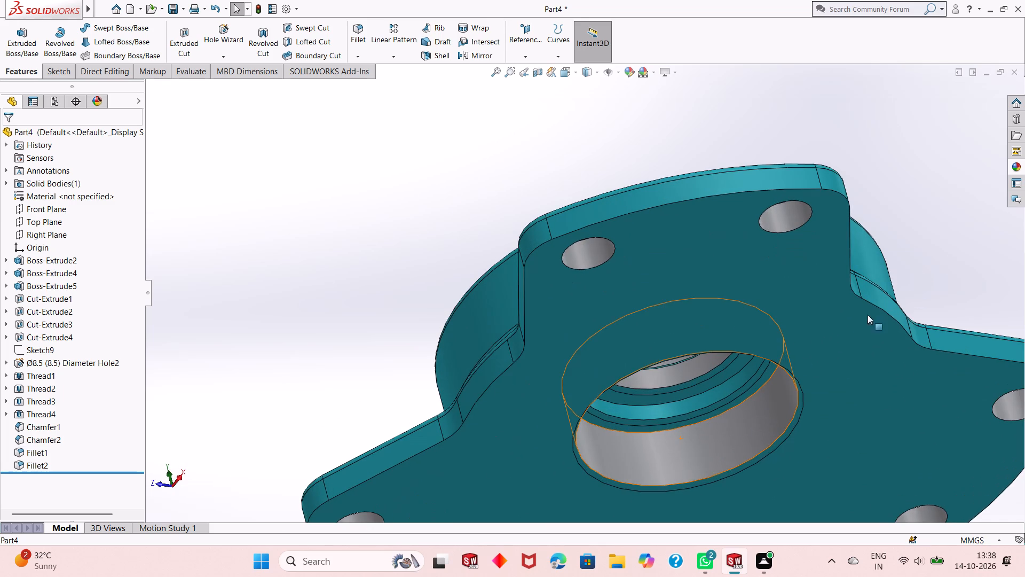
{"action": "left_click", "coordinate": [1018, 167]}
{"action": "left_click_drag", "start_coordinate": [851, 379], "coordinate": [816, 380]}
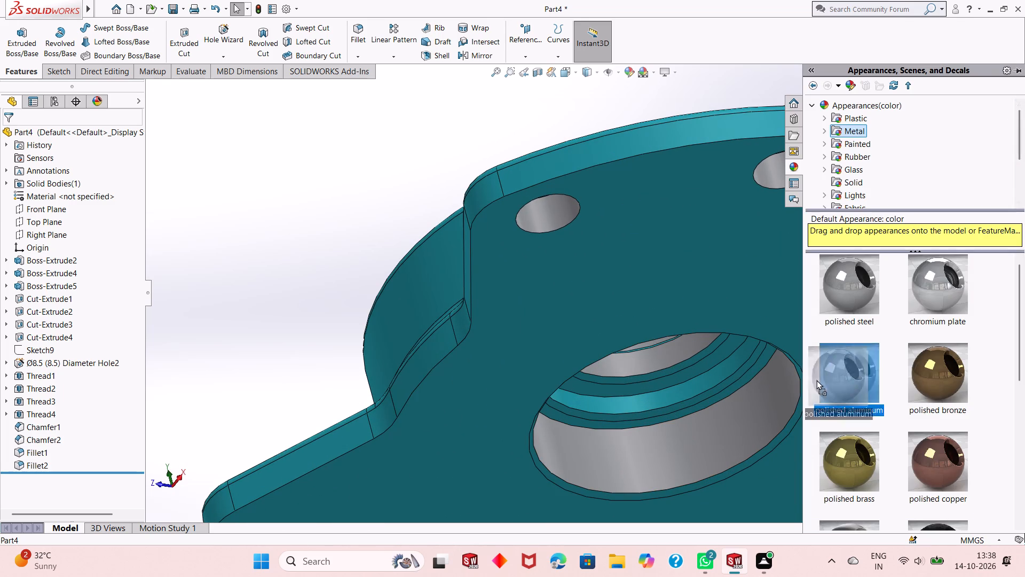
{"action": "left_click_drag", "start_coordinate": [816, 380], "coordinate": [711, 381]}
{"action": "left_click", "coordinate": [711, 381]}
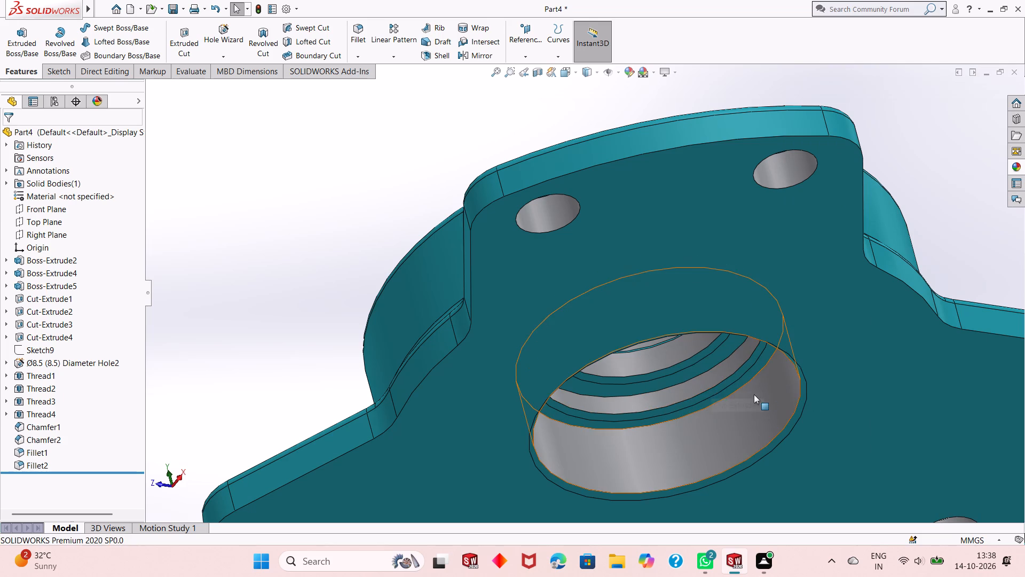
Examine the bore surfaces and the whole flange from the underside, from above and at an angle.
{"action": "scroll", "coordinate": [698, 383], "scroll_direction": "up", "scroll_amount": 1}
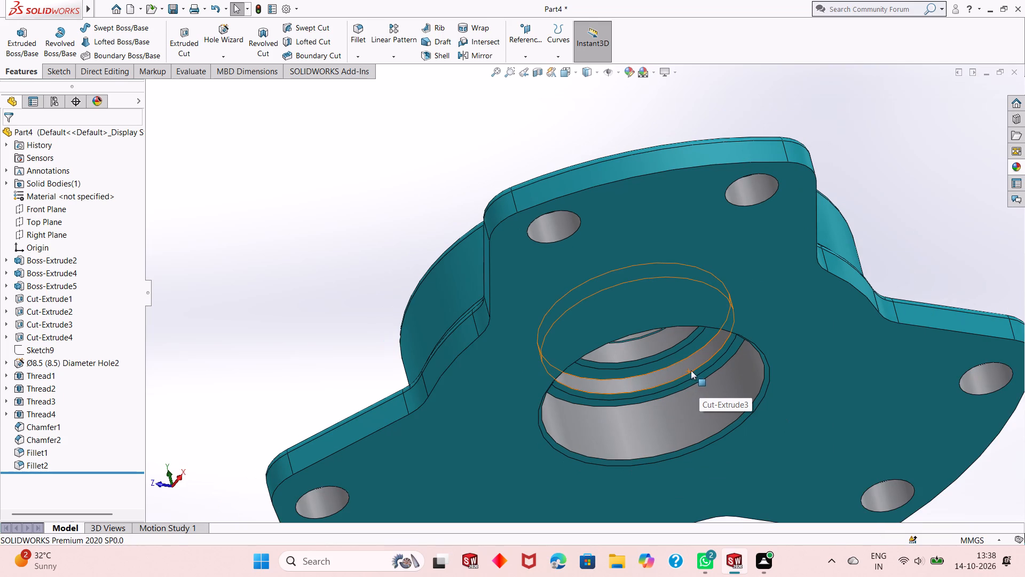
{"action": "scroll", "coordinate": [690, 371], "scroll_direction": "up", "scroll_amount": 1}
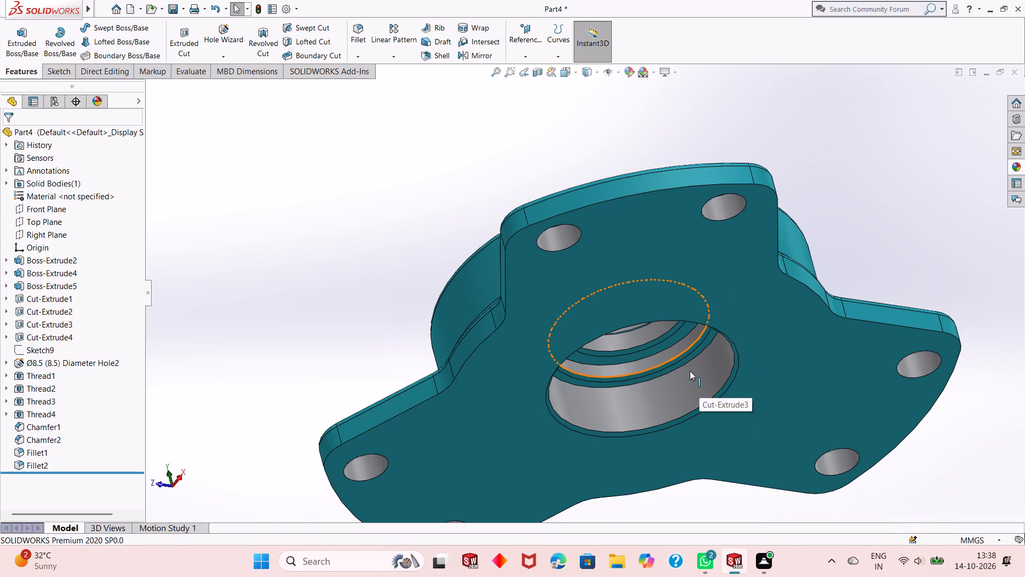
{"action": "middle_click_drag", "start_coordinate": [687, 321], "coordinate": [746, 476]}
{"action": "scroll", "coordinate": [664, 393], "scroll_direction": "up", "scroll_amount": 2}
{"action": "middle_click_drag", "start_coordinate": [575, 303], "coordinate": [595, 377]}
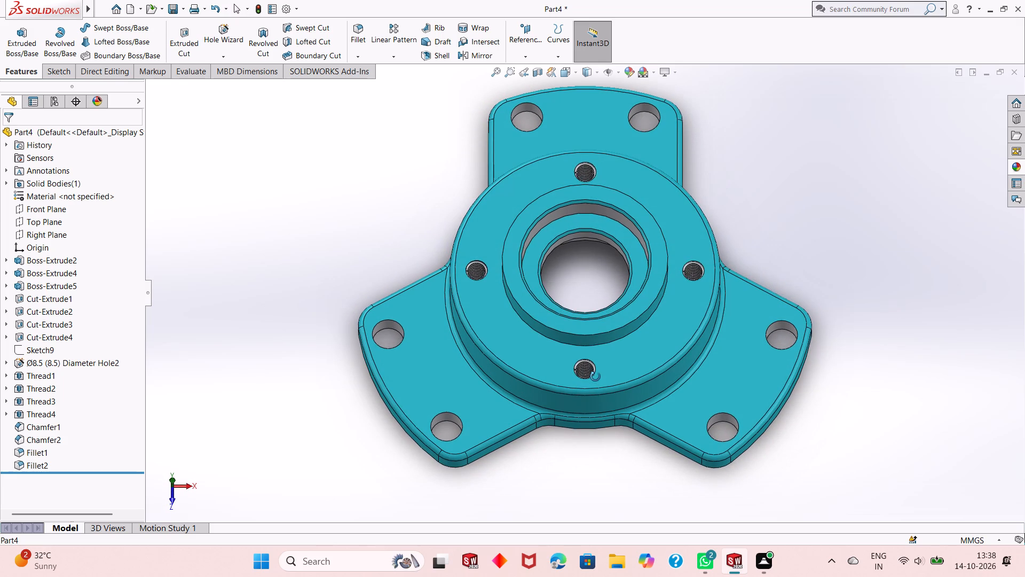
{"action": "middle_click_drag", "start_coordinate": [595, 377], "coordinate": [591, 305]}
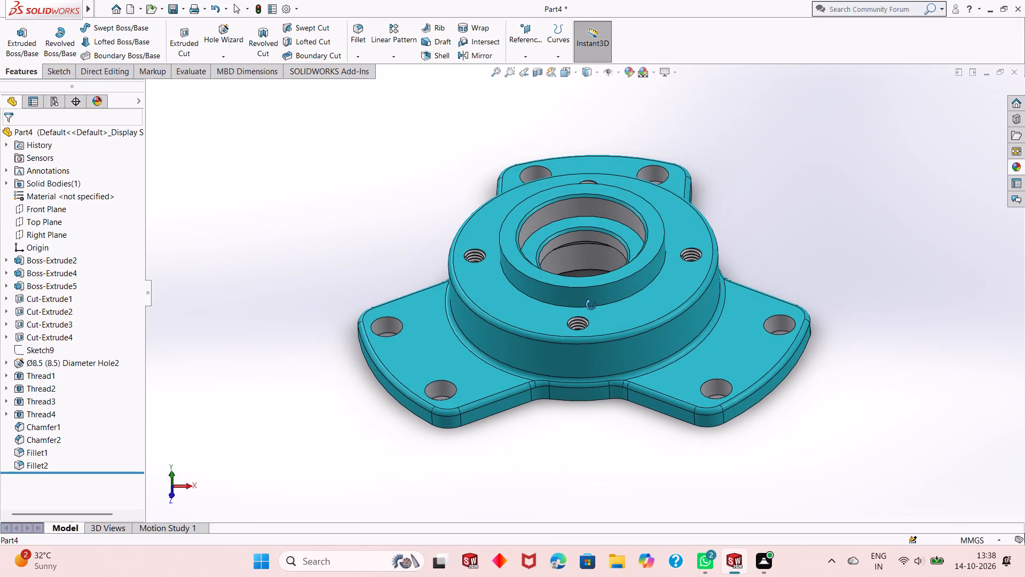
{"action": "middle_click_drag", "start_coordinate": [591, 305], "coordinate": [563, 319]}
{"action": "scroll", "coordinate": [563, 233], "scroll_direction": "down", "scroll_amount": 1}
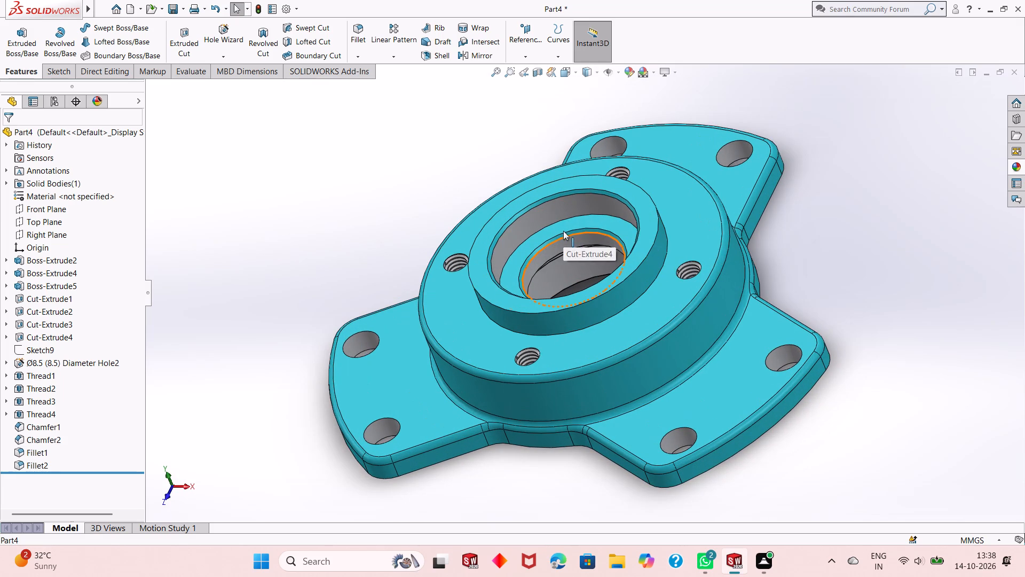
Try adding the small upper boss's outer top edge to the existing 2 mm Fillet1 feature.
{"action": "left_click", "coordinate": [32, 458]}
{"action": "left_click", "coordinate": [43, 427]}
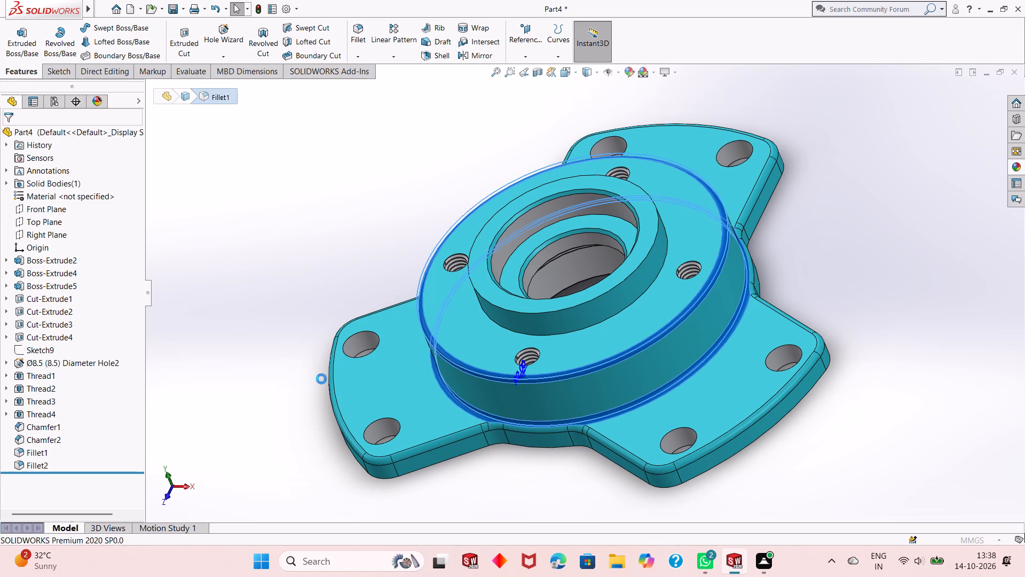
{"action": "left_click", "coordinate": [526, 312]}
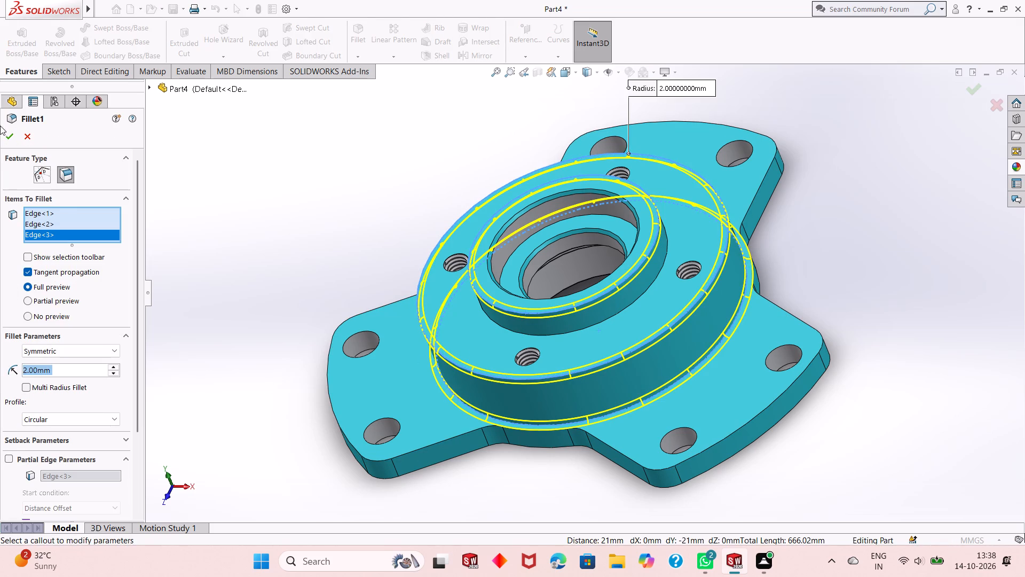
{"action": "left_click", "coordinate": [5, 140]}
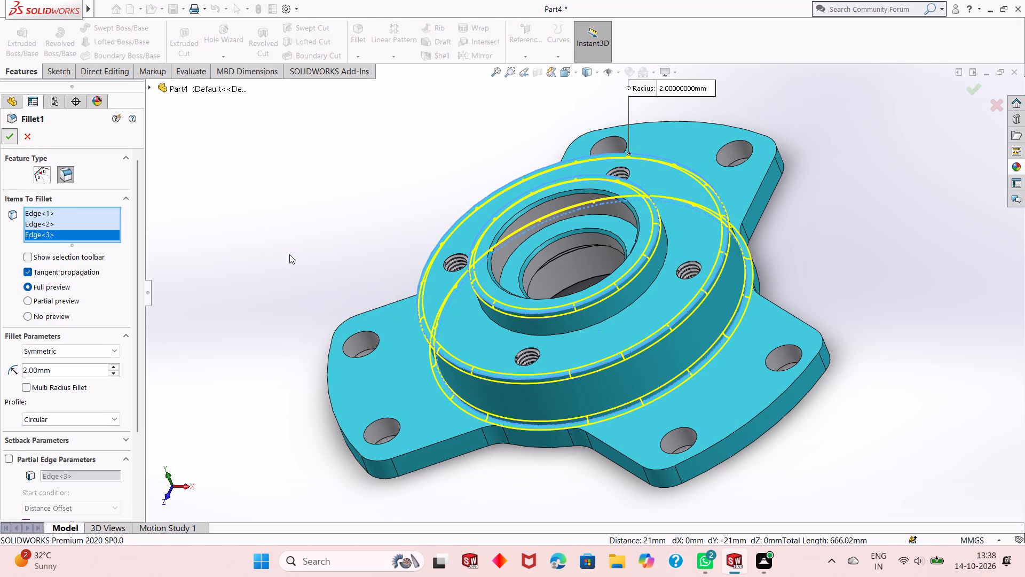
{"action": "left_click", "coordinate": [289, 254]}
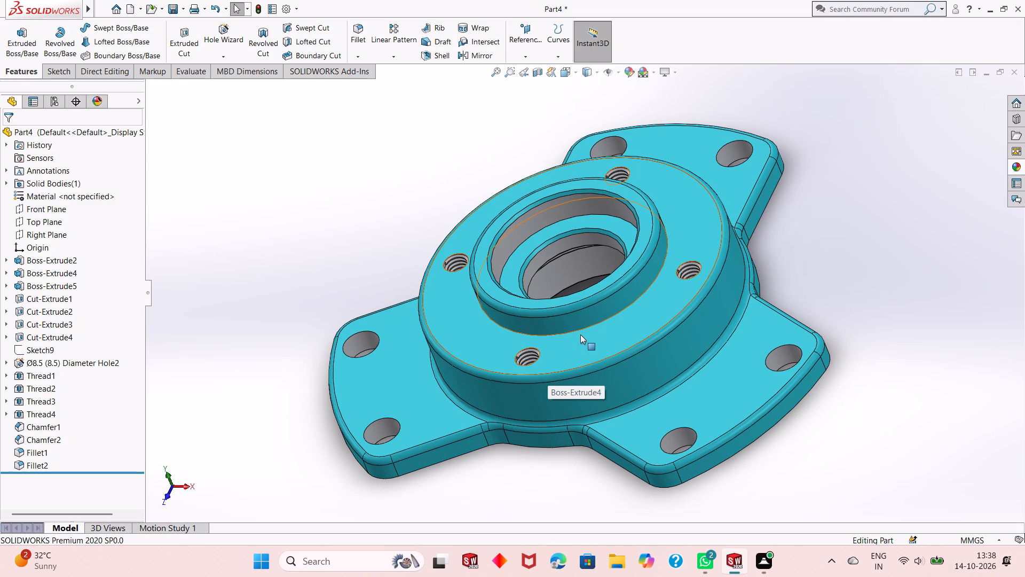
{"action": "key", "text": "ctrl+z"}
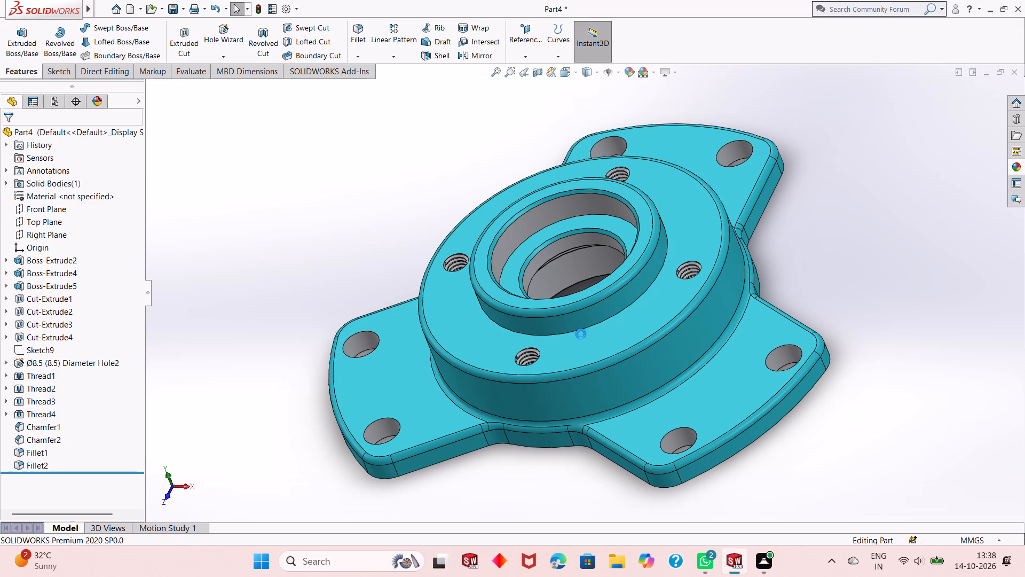
Fillet the small upper boss's outer top edge with a 1 mm radius as a separate feature.
{"action": "left_click", "coordinate": [360, 30]}
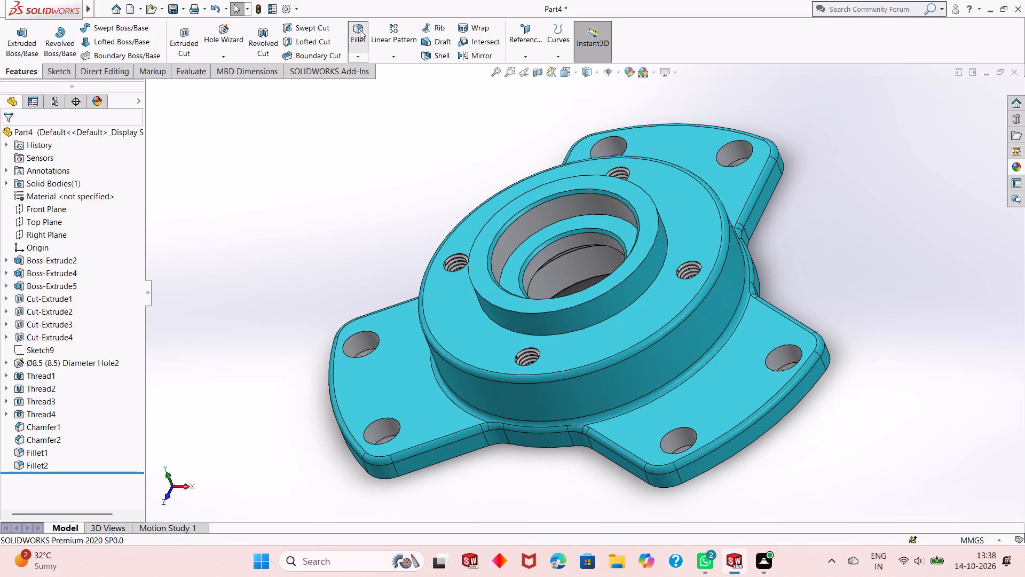
{"action": "key", "text": "1"}
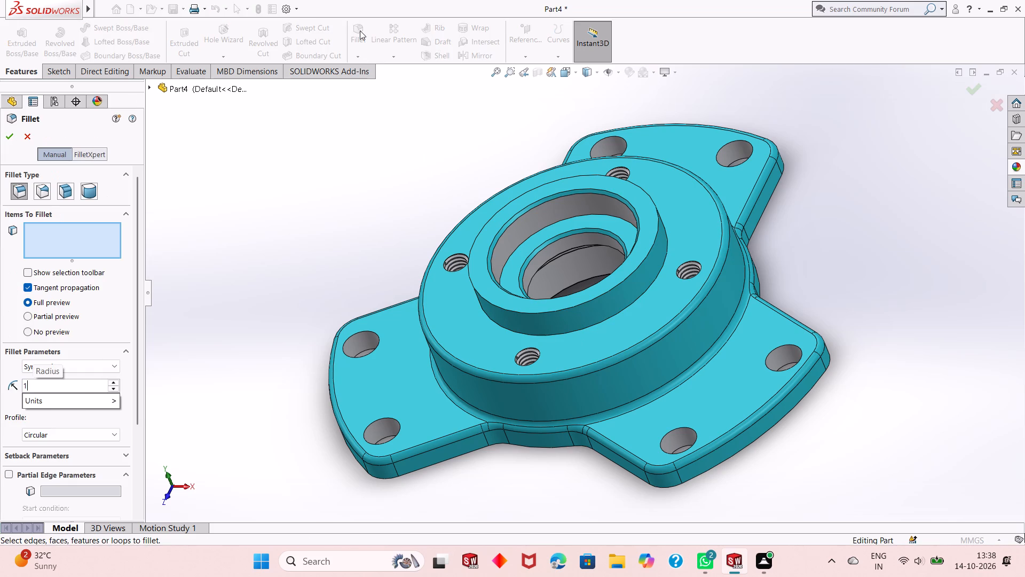
{"action": "key", "text": "Return"}
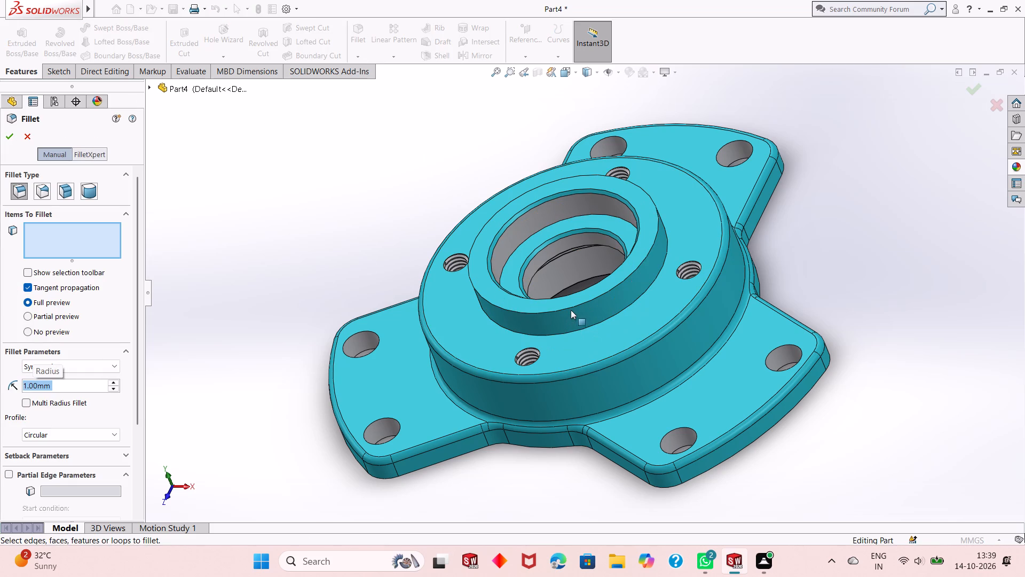
{"action": "left_click", "coordinate": [571, 308]}
{"action": "left_click", "coordinate": [13, 141]}
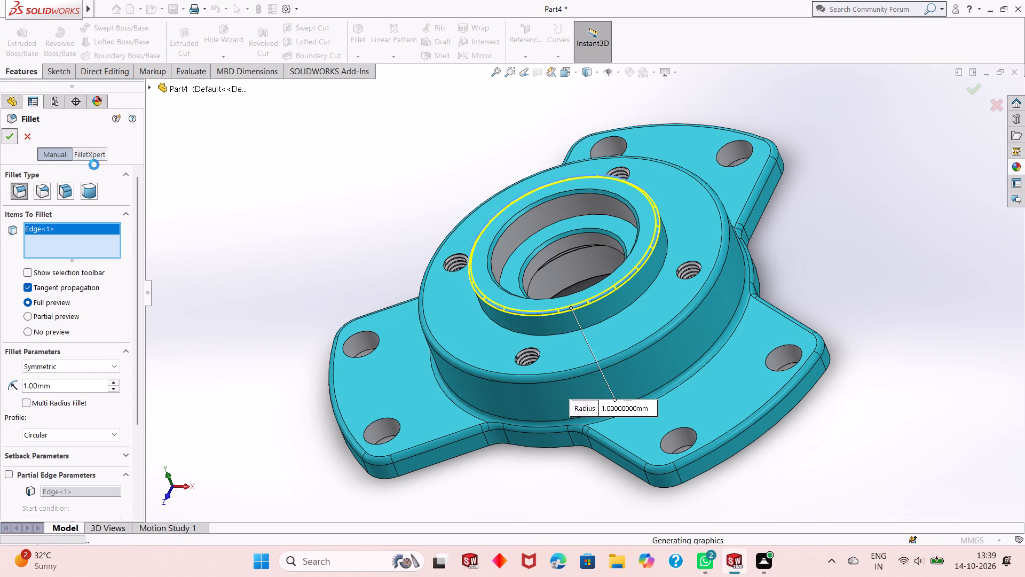
Examine the filleted upper boss and the complete flange from the side and from above.
{"action": "middle_click_drag", "start_coordinate": [565, 380], "coordinate": [600, 312]}
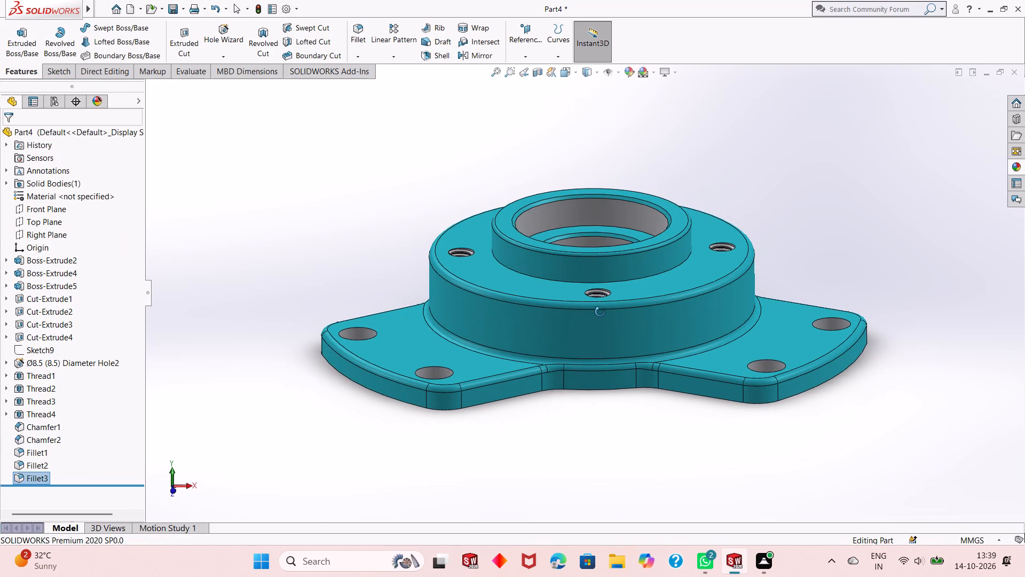
{"action": "middle_click_drag", "start_coordinate": [600, 312], "coordinate": [577, 318]}
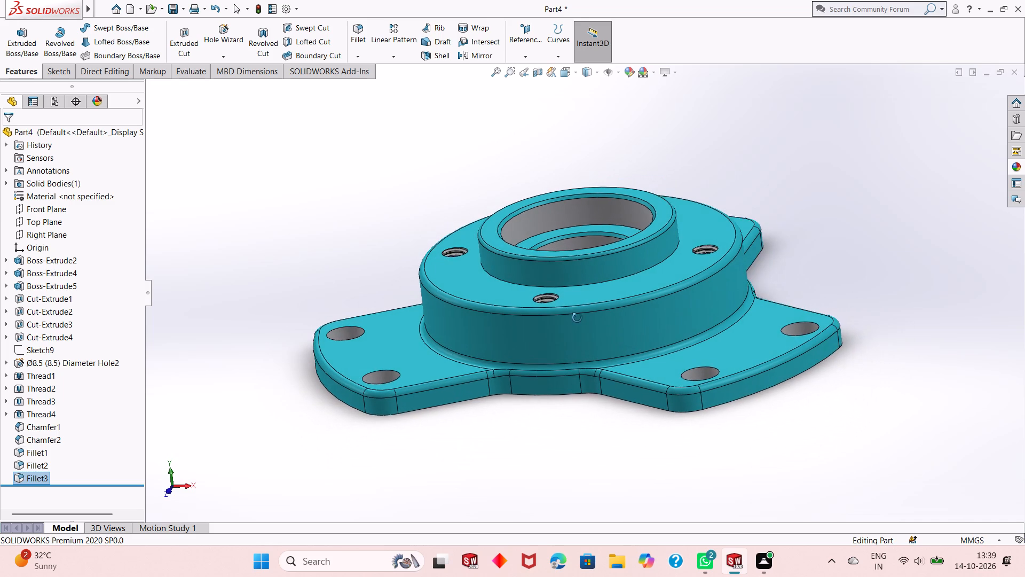
{"action": "middle_click_drag", "start_coordinate": [577, 318], "coordinate": [577, 336]}
{"action": "scroll", "coordinate": [580, 334], "scroll_direction": "up", "scroll_amount": 1}
{"action": "middle_click_drag", "start_coordinate": [587, 304], "coordinate": [580, 378]}
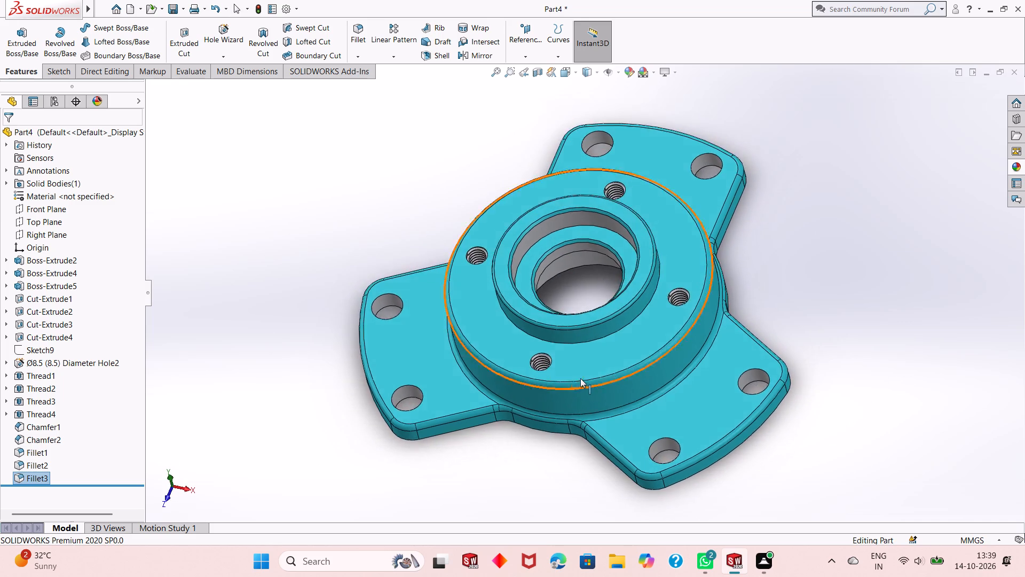
{"action": "scroll", "coordinate": [581, 379], "scroll_direction": "up", "scroll_amount": 2}
{"action": "middle_click_drag", "start_coordinate": [571, 315], "coordinate": [566, 363]}
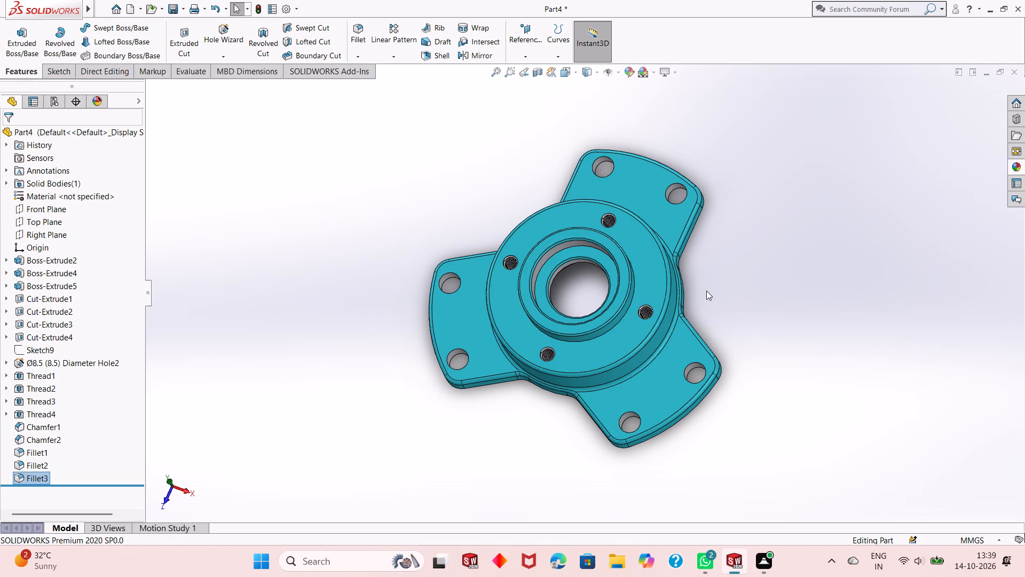
{"action": "middle_click_drag", "start_coordinate": [637, 355], "coordinate": [644, 271]}
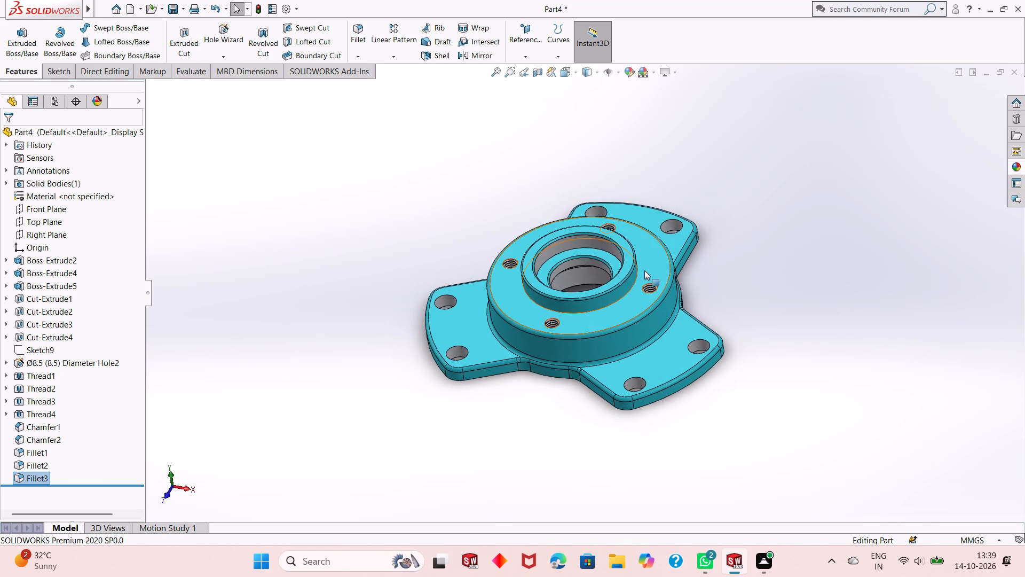
Save the part as "Tri-arm flange" in the Downloads folder as a SOLIDWORKS part.
{"action": "key", "text": "ctrl+s"}
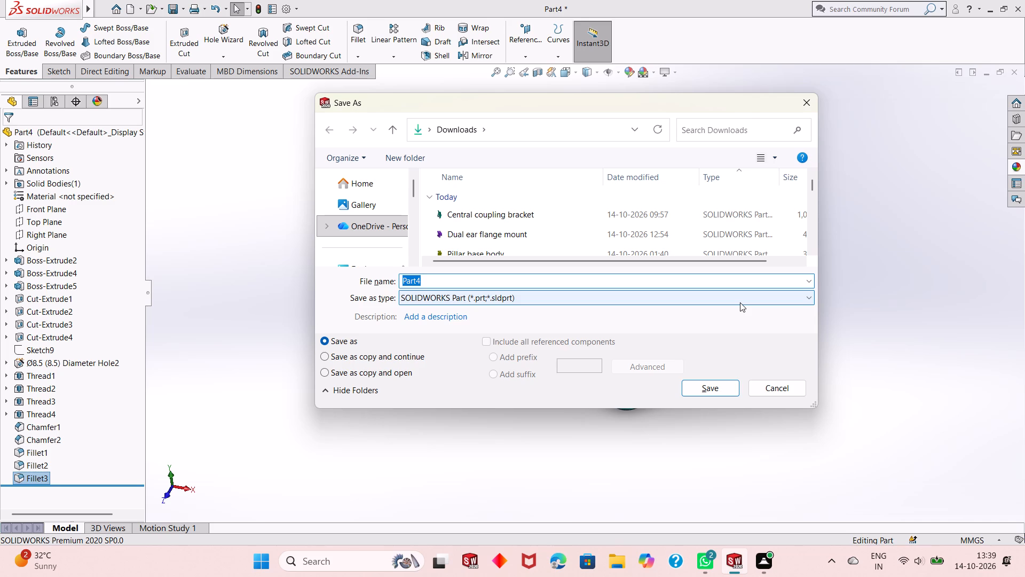
{"action": "type", "text": "Tri-ae"}
{"action": "key", "text": "BackSpace"}
{"action": "type", "text": "rm"}
{"action": "key", "text": "space"}
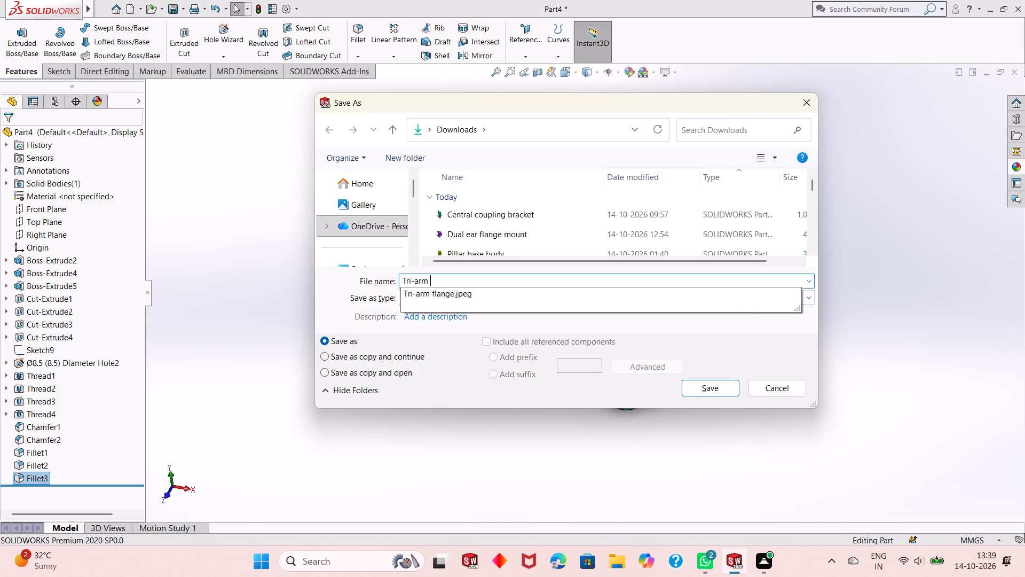
{"action": "type", "text": "flange"}
{"action": "key", "text": "Return"}
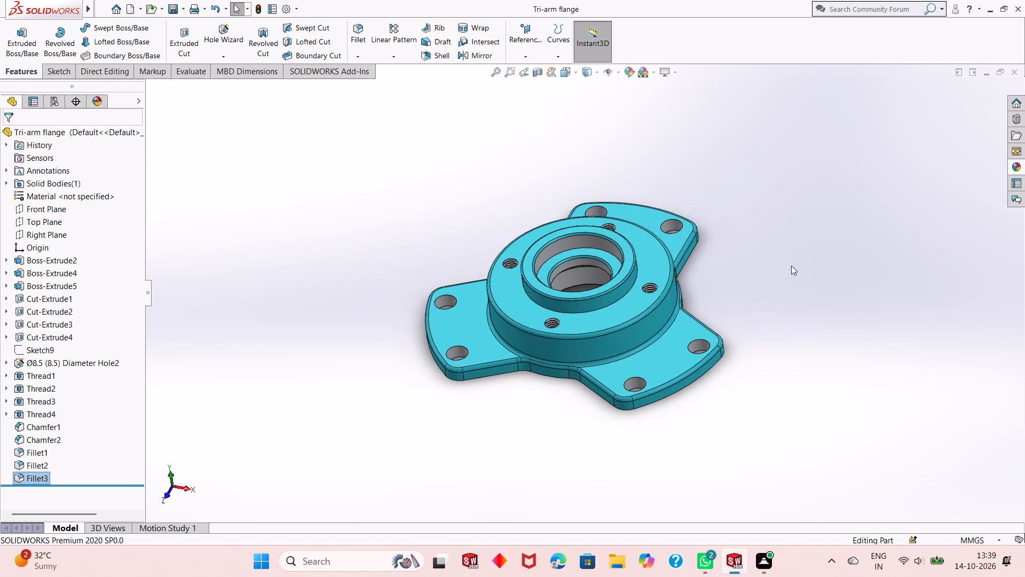
Save a copy of the flange as an Adobe PDF named "Tri-arm flange" in Downloads.
{"action": "left_click", "coordinate": [186, 9]}
{"action": "left_click", "coordinate": [192, 33]}
{"action": "left_click", "coordinate": [553, 293]}
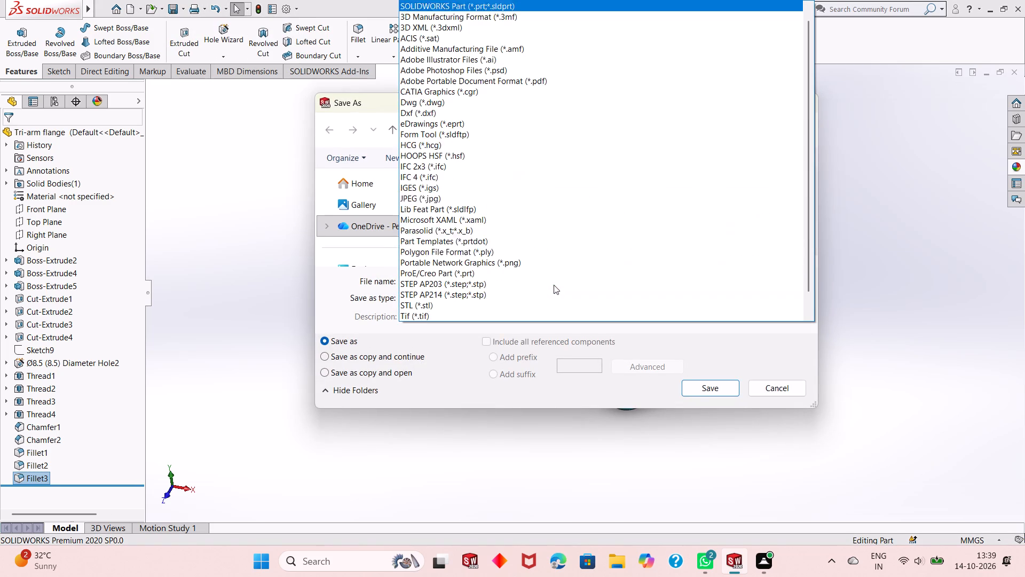
{"action": "left_click", "coordinate": [542, 78]}
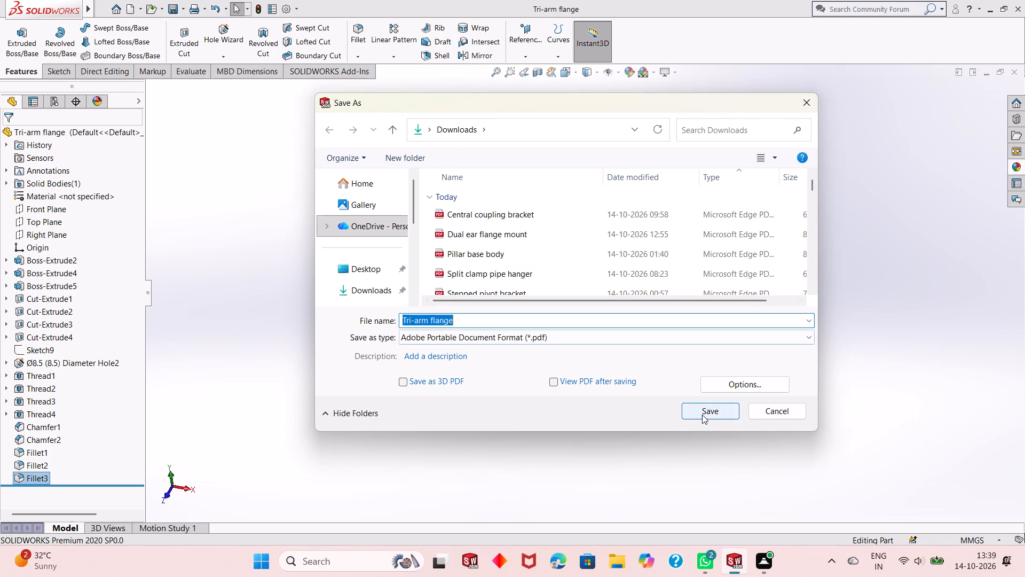
{"action": "left_click", "coordinate": [702, 415]}
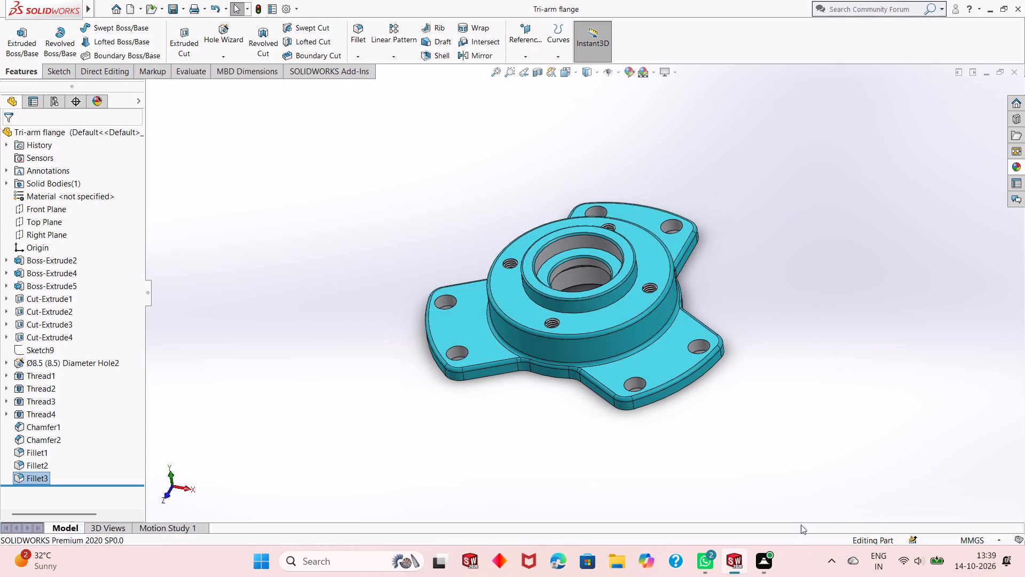